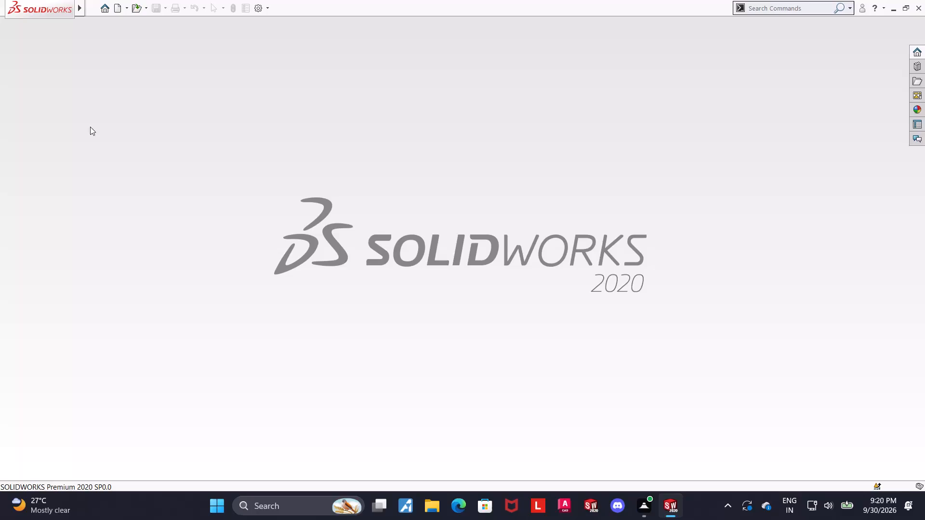
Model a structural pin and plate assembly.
Create a new part document.
{"action": "left_click", "coordinate": [119, 12]}
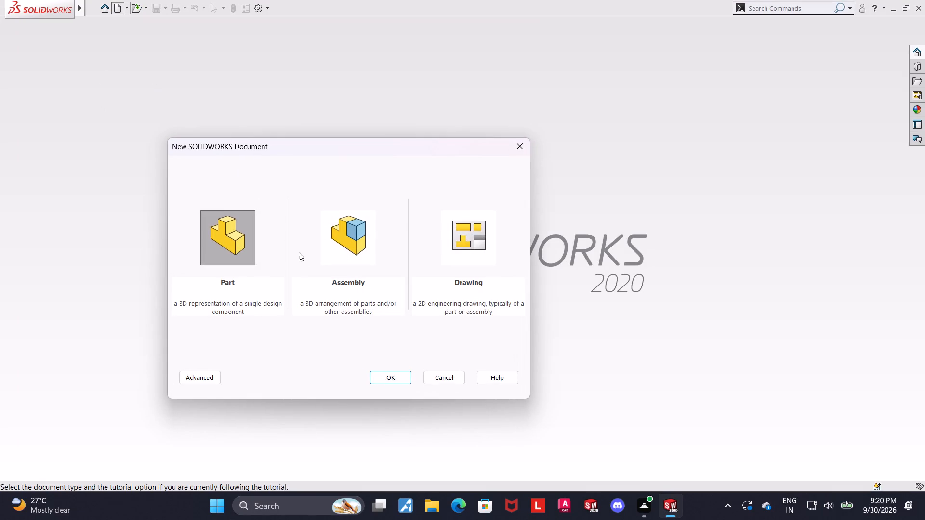
{"action": "double_click", "coordinate": [239, 250]}
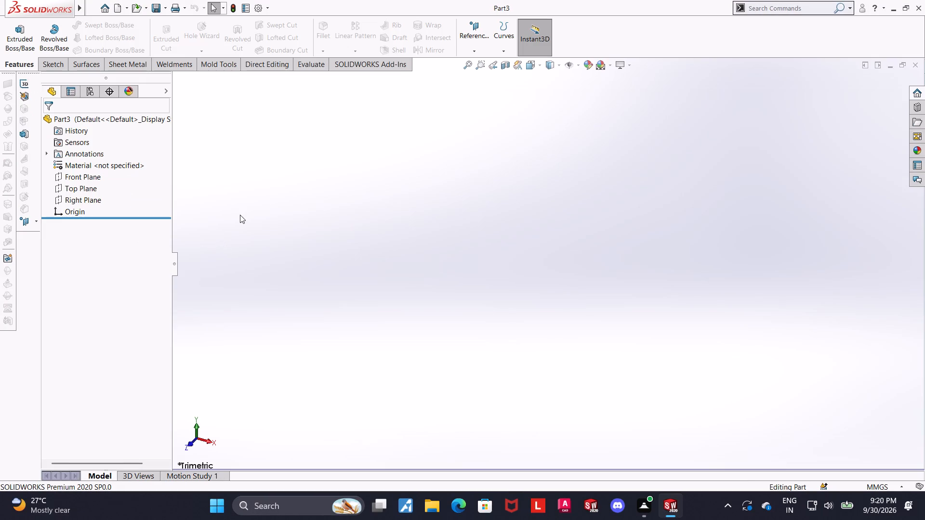
Open a sketch on the Top Plane and draw a center rectangle centred on the origin.
{"action": "left_click", "coordinate": [79, 180]}
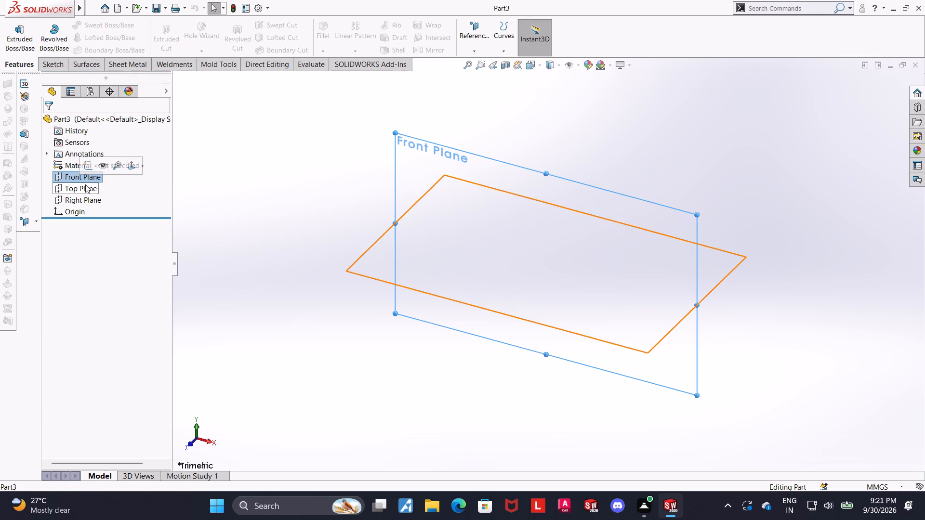
{"action": "left_click", "coordinate": [85, 186]}
{"action": "left_click", "coordinate": [91, 173]}
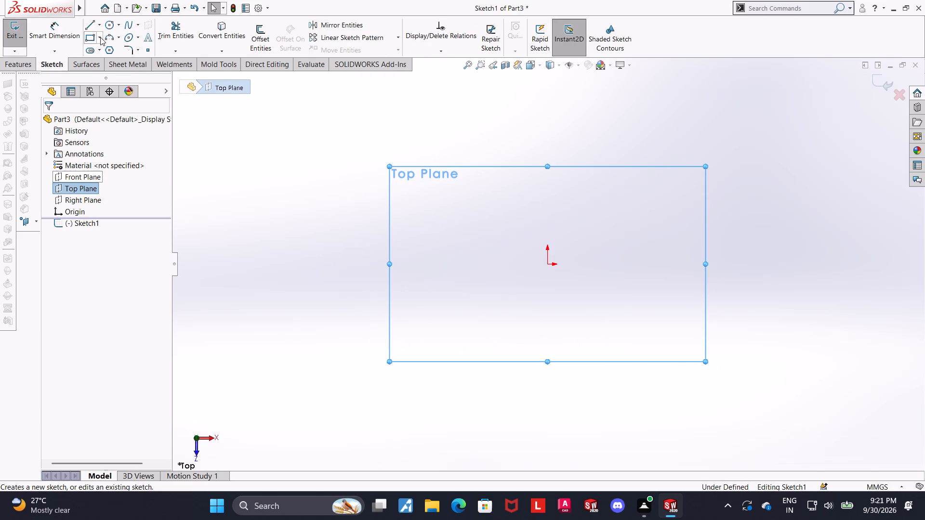
{"action": "left_click", "coordinate": [100, 37]}
{"action": "left_click", "coordinate": [102, 67]}
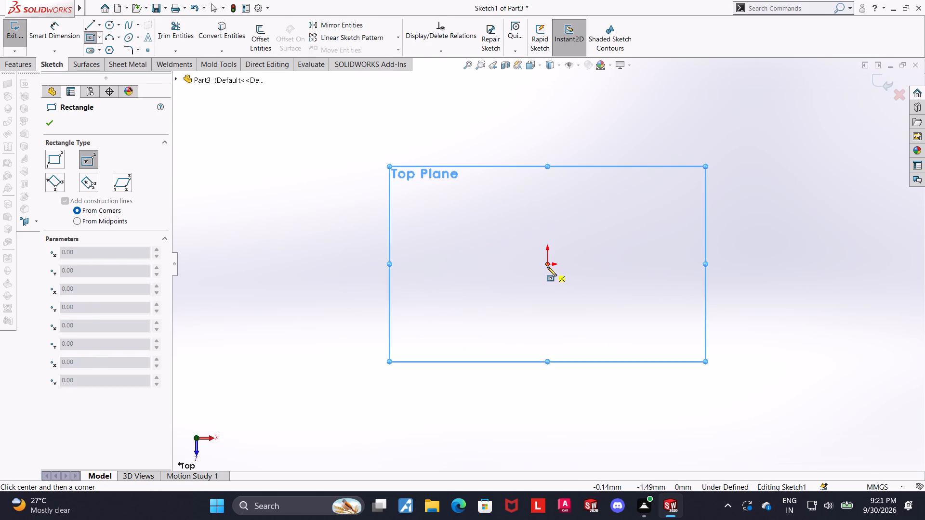
{"action": "left_click", "coordinate": [547, 264]}
{"action": "left_click", "coordinate": [808, 156]}
{"action": "key", "text": "Escape"}
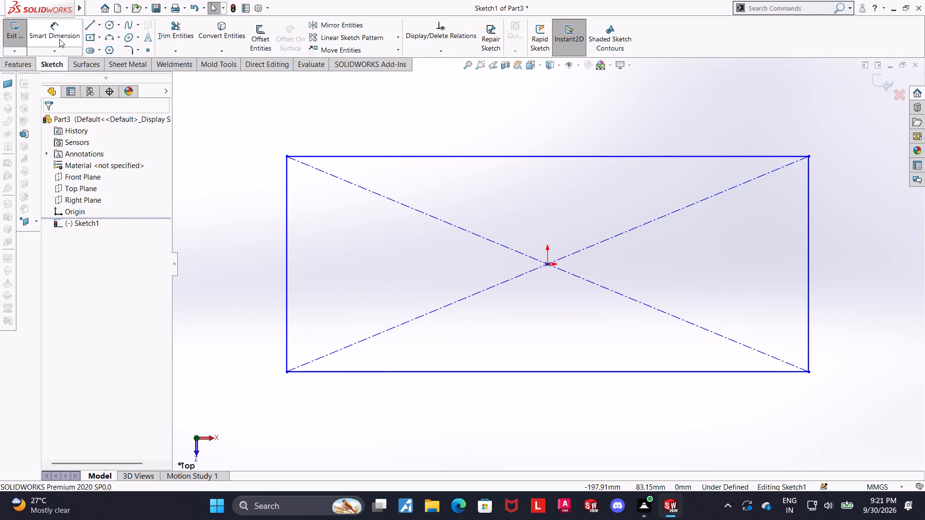
Dimension the rectangle's long horizontal side to 200 mm.
{"action": "left_click", "coordinate": [59, 39]}
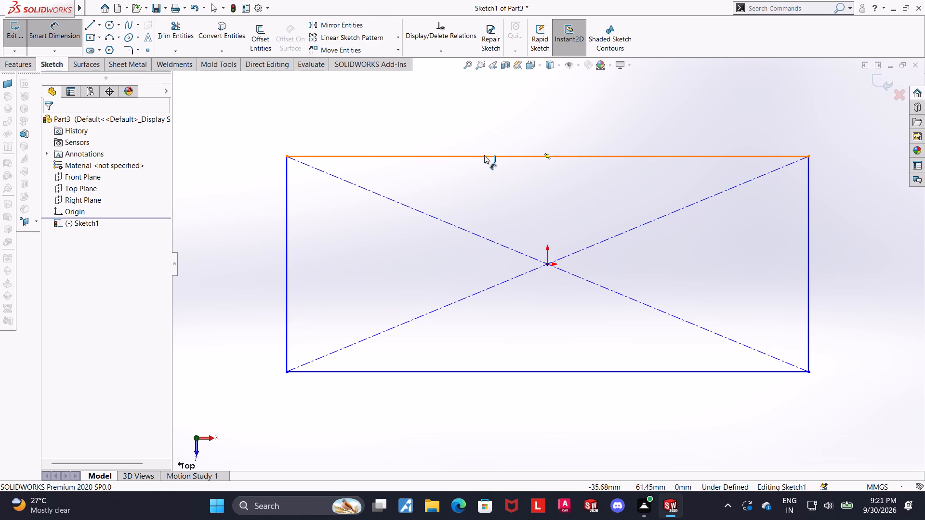
{"action": "left_click", "coordinate": [484, 153]}
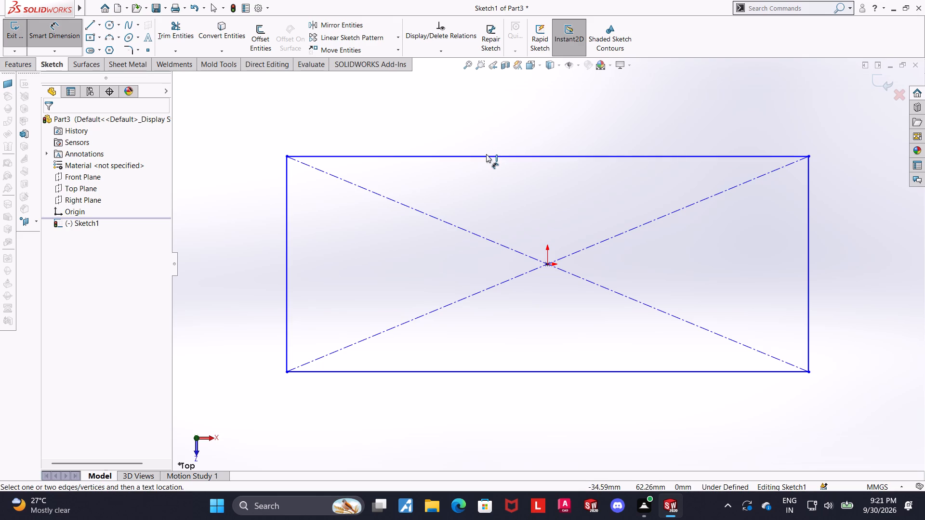
{"action": "left_click", "coordinate": [486, 154]}
{"action": "left_click", "coordinate": [487, 140]}
{"action": "key", "text": "2"}
{"action": "type", "text": "00"}
{"action": "key", "text": "Return"}
{"action": "key", "text": "Escape"}
{"action": "key", "text": "Escape"}
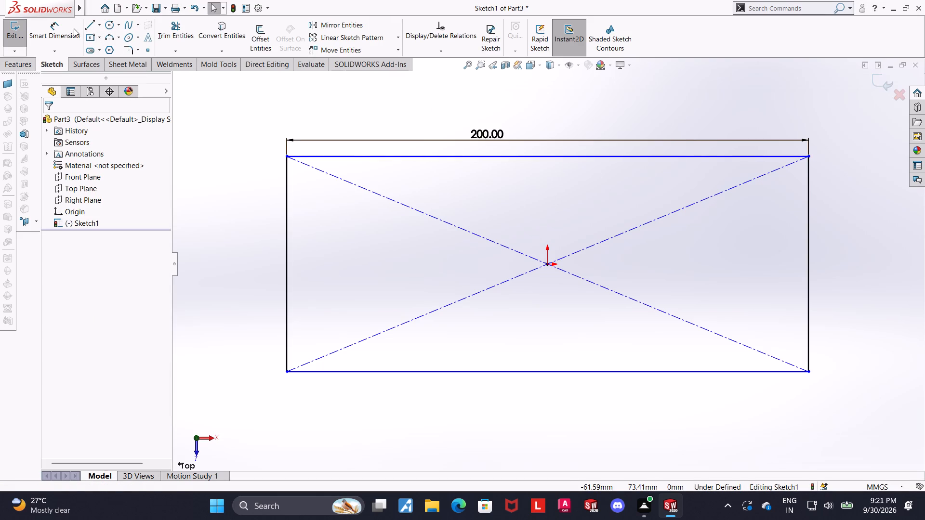
Dimension the rectangle's short vertical side to 100 mm and exit the sketch.
{"action": "left_click", "coordinate": [74, 28]}
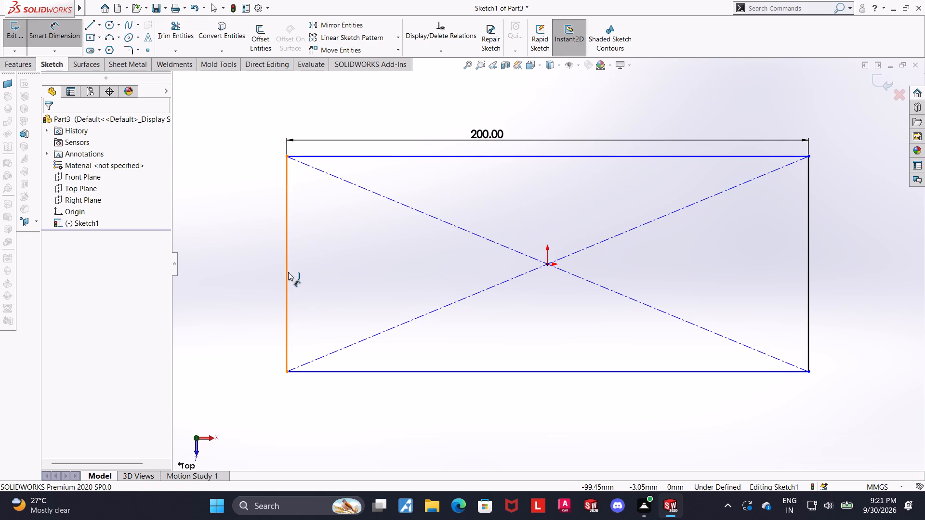
{"action": "left_click", "coordinate": [288, 272]}
{"action": "left_click", "coordinate": [273, 272]}
{"action": "key", "text": "1"}
{"action": "type", "text": "00"}
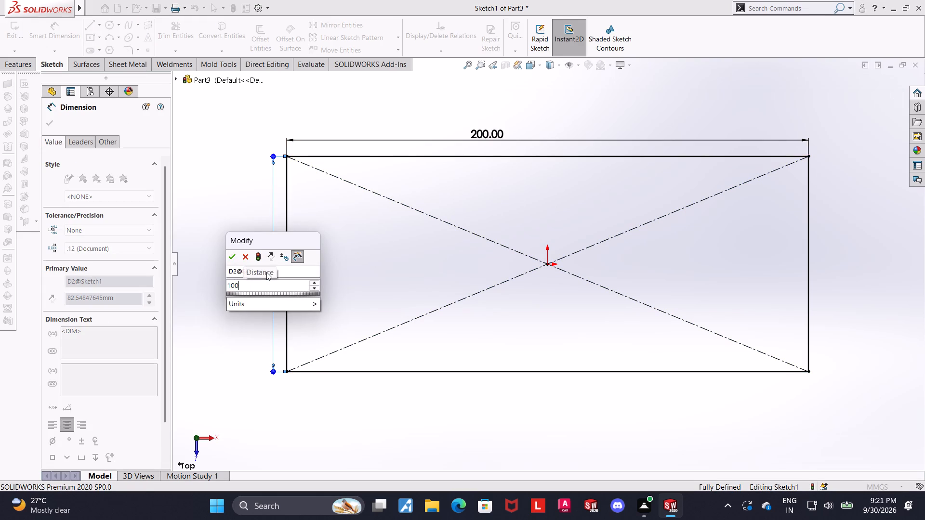
{"action": "key", "text": "Return"}
{"action": "key", "text": "Escape"}
{"action": "scroll", "coordinate": [466, 316], "scroll_direction": "up", "scroll_amount": 3}
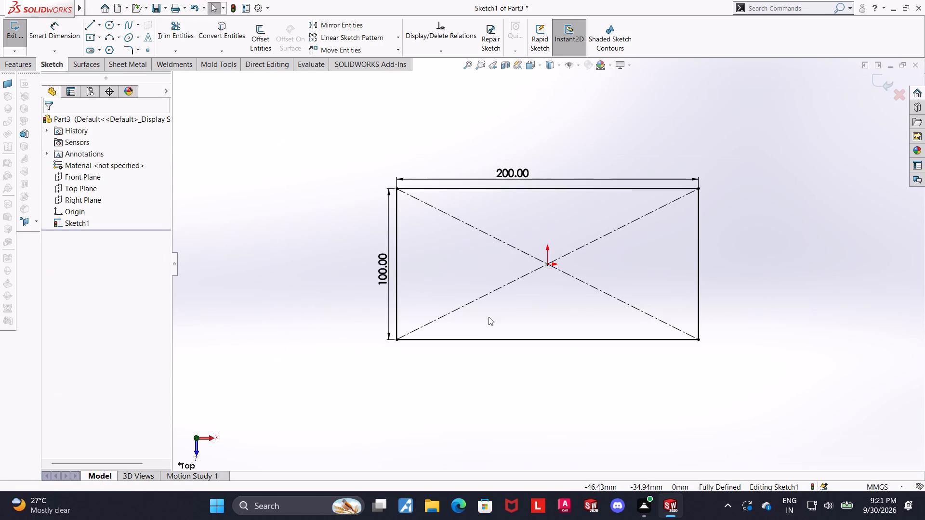
{"action": "left_click", "coordinate": [883, 82]}
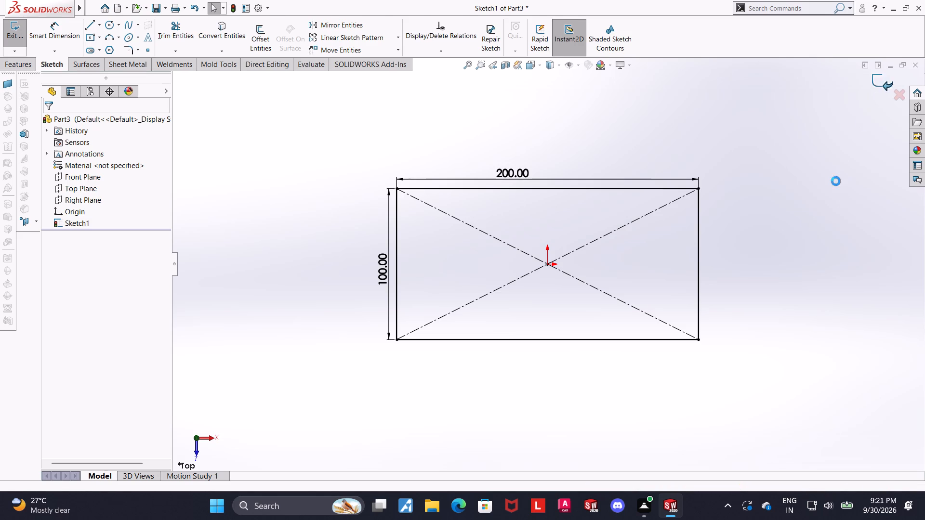
Extrude the rectangle as a solid block with a Mid Plane end condition and a 30 mm depth.
{"action": "middle_click_drag", "start_coordinate": [781, 291], "coordinate": [767, 123]}
{"action": "left_click", "coordinate": [17, 30]}
{"action": "middle_click_drag", "start_coordinate": [275, 141], "coordinate": [310, 183]}
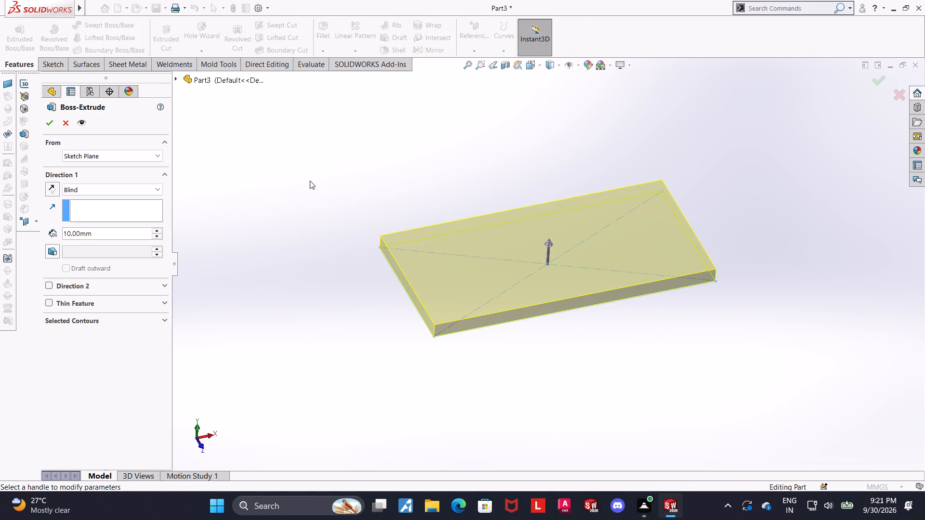
{"action": "left_click", "coordinate": [70, 190]}
{"action": "left_click", "coordinate": [85, 238]}
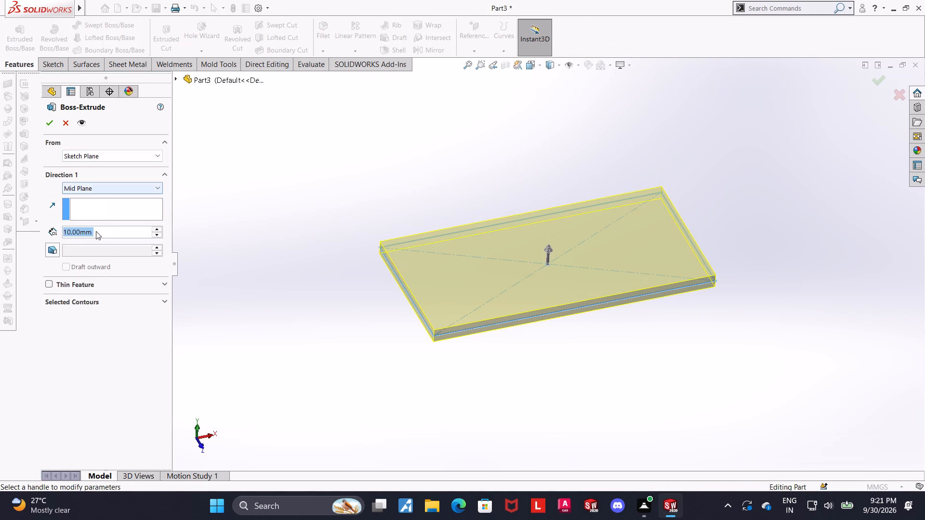
{"action": "type", "text": "30"}
{"action": "key", "text": "Return"}
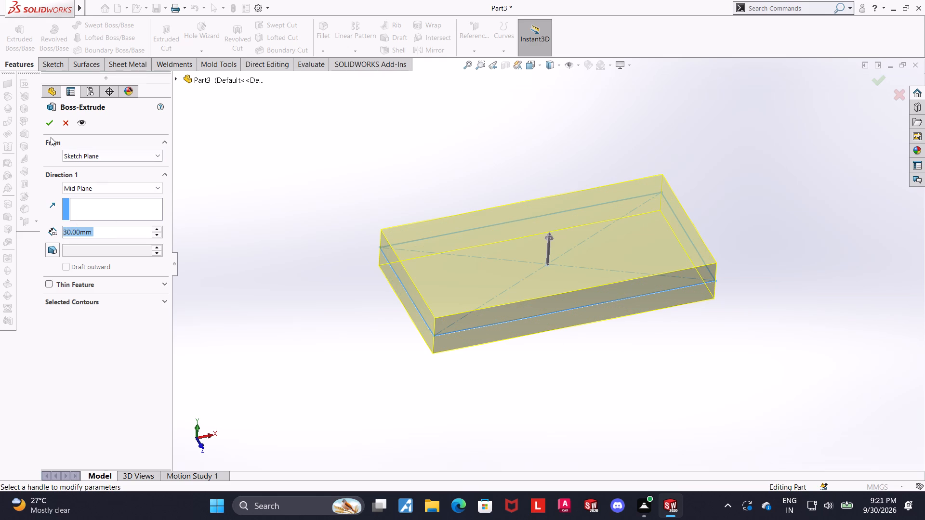
{"action": "left_click", "coordinate": [48, 127]}
{"action": "middle_click", "coordinate": [618, 382]}
{"action": "left_click_drag", "start_coordinate": [623, 373], "coordinate": [623, 369]}
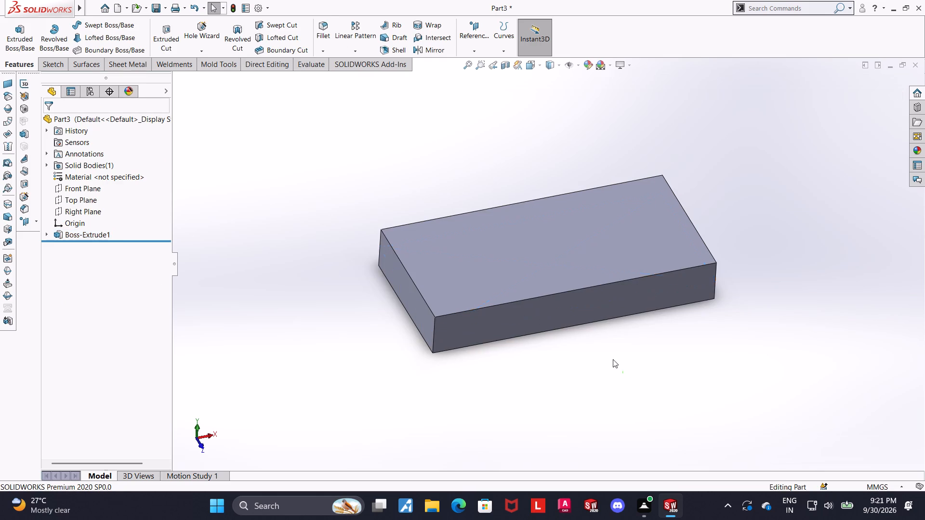
Chamfer all perimeter edges of the block's top and bottom faces with a 10 mm distance at 45 degrees.
{"action": "left_click", "coordinate": [326, 51]}
{"action": "left_click", "coordinate": [333, 70]}
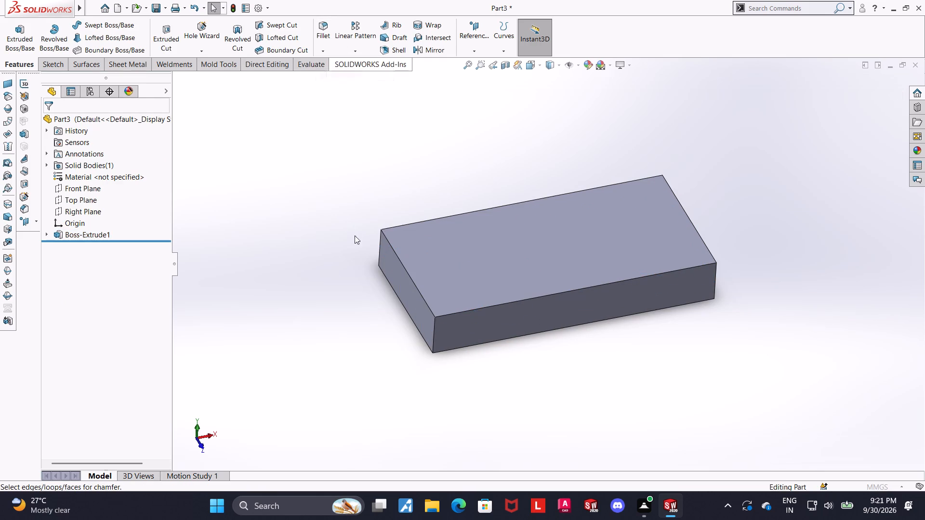
{"action": "left_click", "coordinate": [395, 251]}
{"action": "middle_click_drag", "start_coordinate": [379, 299], "coordinate": [383, 238]}
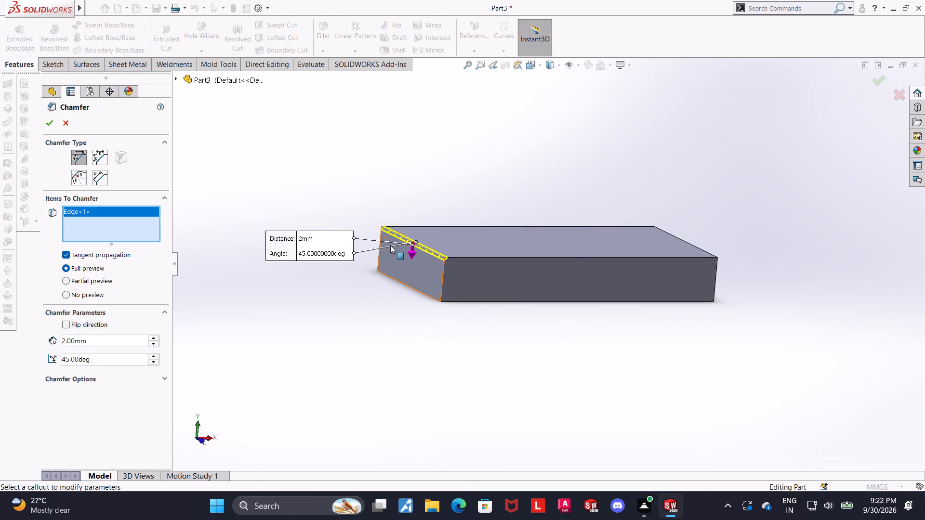
{"action": "middle_click_drag", "start_coordinate": [409, 292], "coordinate": [408, 171]}
{"action": "scroll", "coordinate": [409, 292], "scroll_direction": "up", "scroll_amount": 1}
{"action": "left_click", "coordinate": [435, 232]}
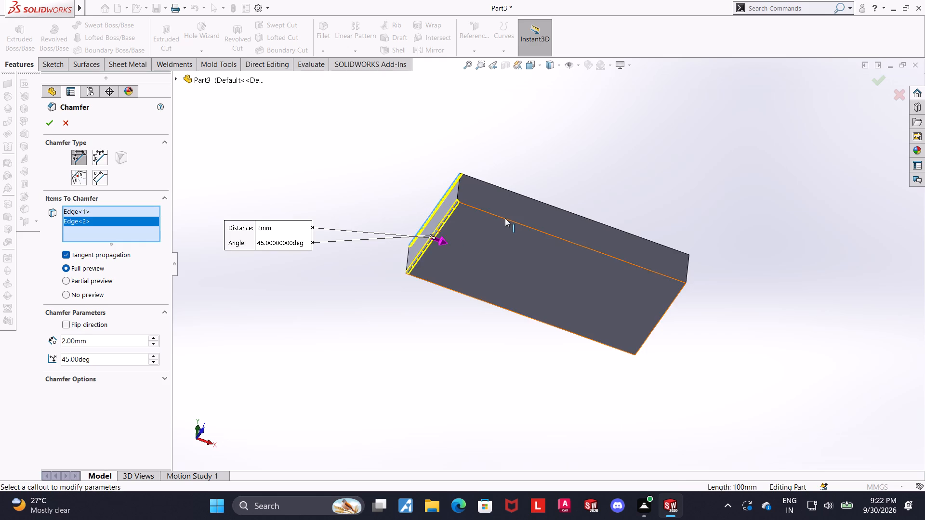
{"action": "left_click", "coordinate": [505, 218]}
{"action": "middle_click_drag", "start_coordinate": [685, 327], "coordinate": [651, 178]}
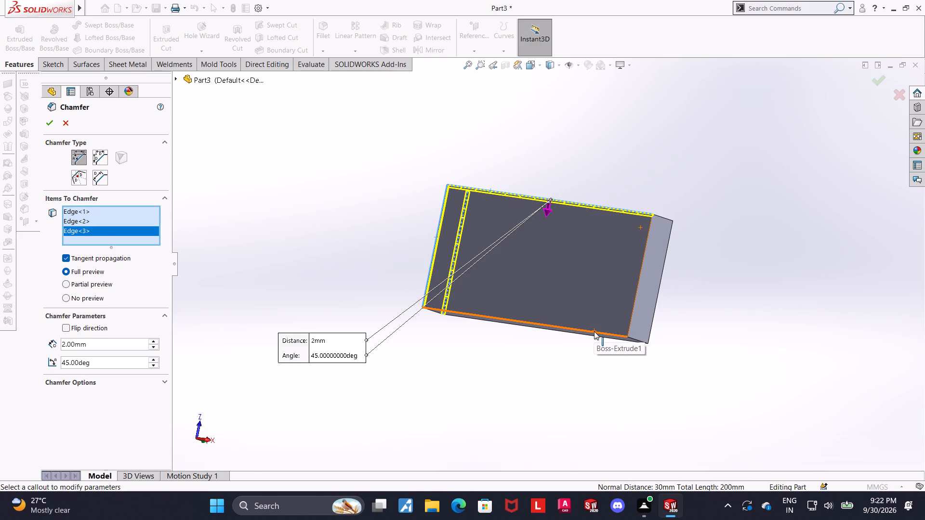
{"action": "left_click", "coordinate": [595, 330]}
{"action": "middle_click_drag", "start_coordinate": [780, 186], "coordinate": [768, 344]}
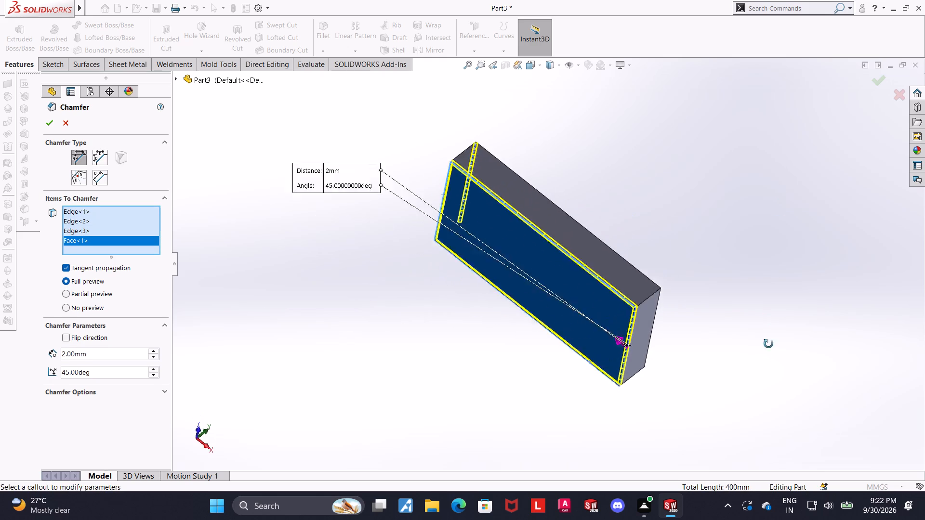
{"action": "middle_click_drag", "start_coordinate": [768, 344], "coordinate": [761, 351]}
{"action": "scroll", "coordinate": [761, 351], "scroll_direction": "up", "scroll_amount": 1}
{"action": "middle_click_drag", "start_coordinate": [673, 344], "coordinate": [628, 355]}
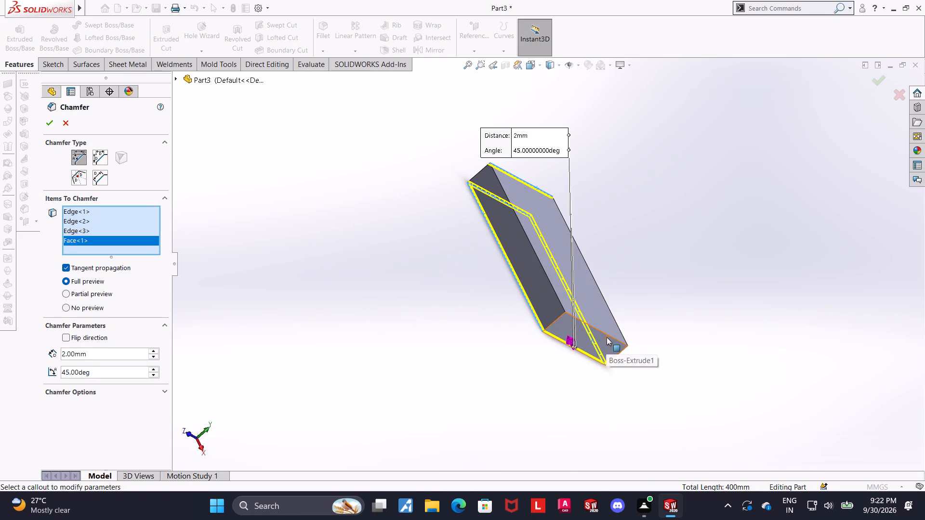
{"action": "left_click", "coordinate": [608, 335]}
{"action": "middle_click_drag", "start_coordinate": [631, 258], "coordinate": [625, 337]}
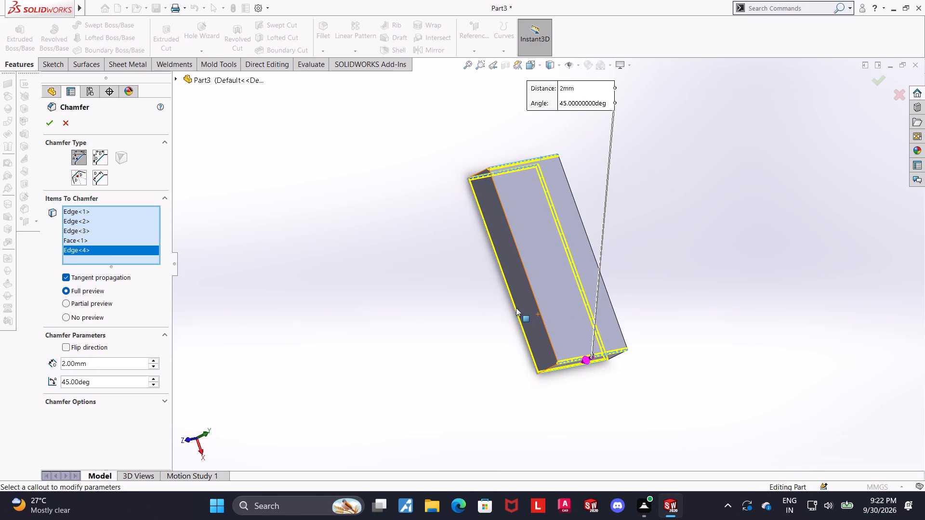
{"action": "left_click", "coordinate": [538, 311]}
{"action": "middle_click_drag", "start_coordinate": [616, 186], "coordinate": [571, 209]}
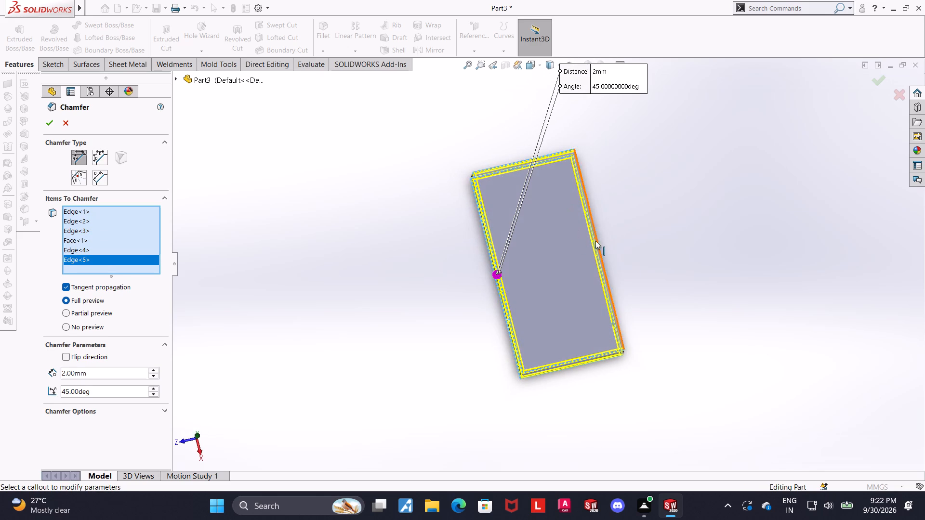
{"action": "middle_click_drag", "start_coordinate": [595, 241], "coordinate": [555, 244]}
{"action": "left_click", "coordinate": [582, 253]}
{"action": "middle_click_drag", "start_coordinate": [659, 239], "coordinate": [733, 168]}
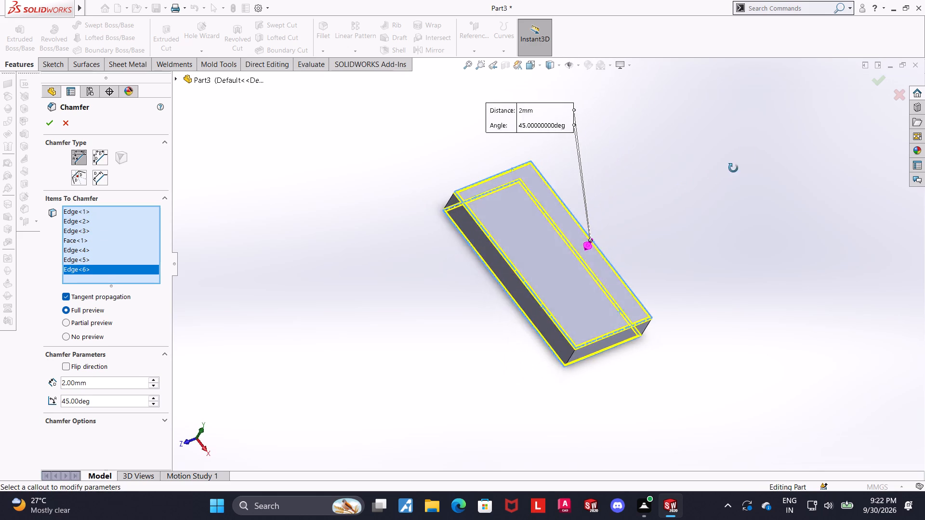
{"action": "middle_click_drag", "start_coordinate": [733, 168], "coordinate": [757, 130]}
{"action": "left_click_drag", "start_coordinate": [117, 385], "coordinate": [0, 381]}
{"action": "type", "text": "10"}
{"action": "key", "text": "Return"}
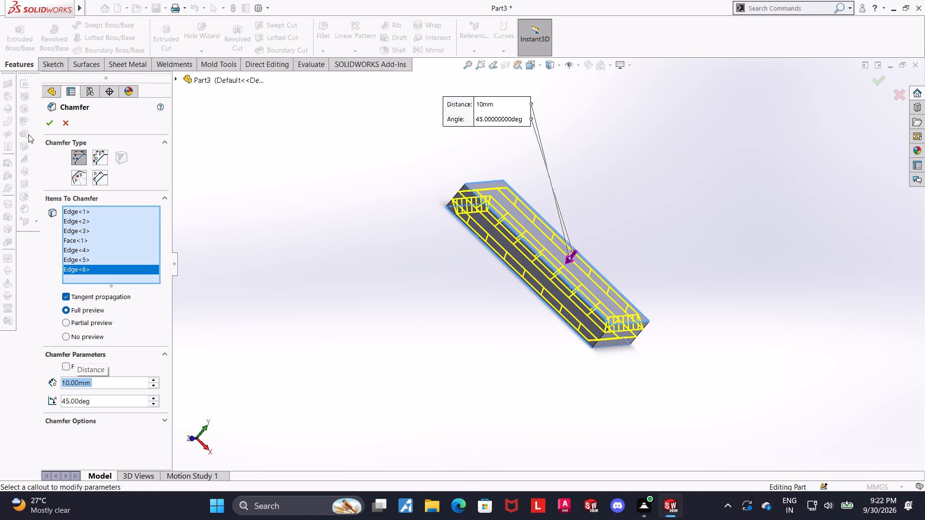
{"action": "left_click", "coordinate": [45, 125]}
Examine the chamfered block from several angles, including the Front view and a view normal to its large top face.
{"action": "middle_click_drag", "start_coordinate": [363, 268], "coordinate": [500, 214]}
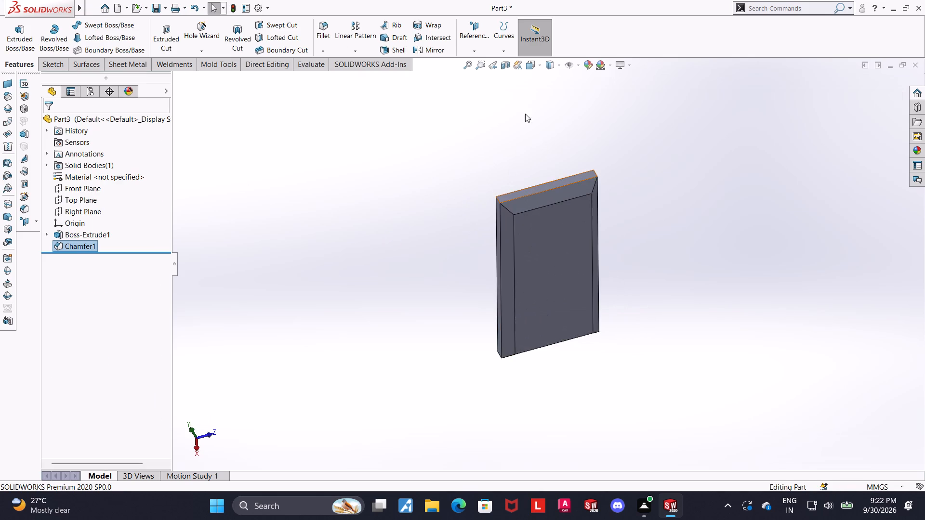
{"action": "middle_click_drag", "start_coordinate": [568, 135], "coordinate": [465, 262]}
{"action": "left_click", "coordinate": [531, 65]}
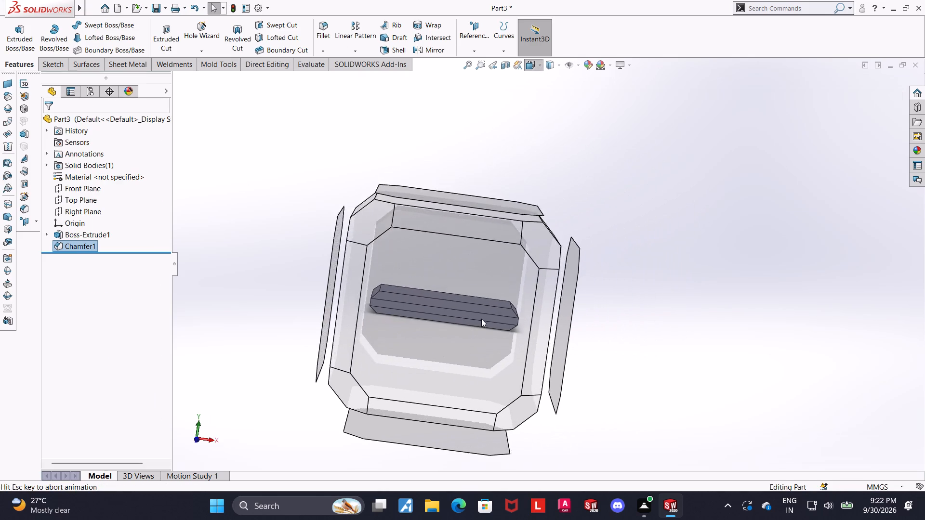
{"action": "left_click", "coordinate": [478, 319]}
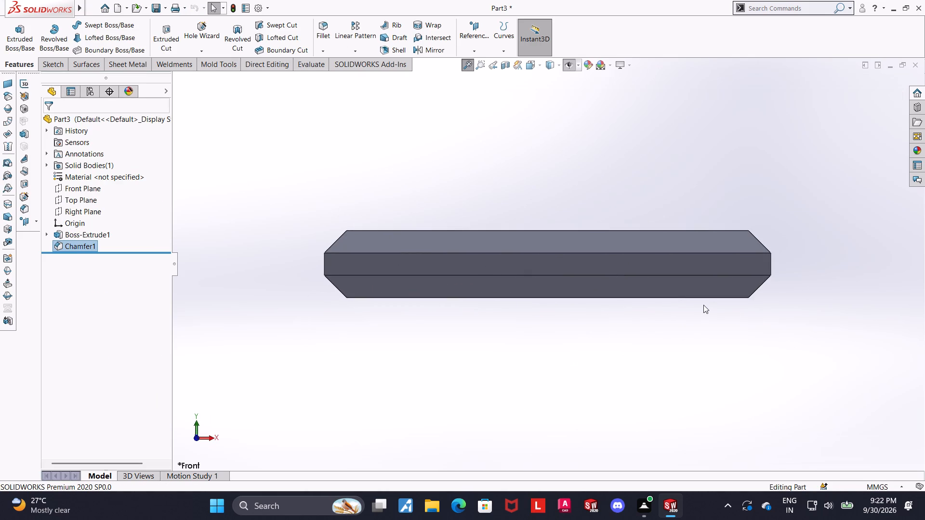
{"action": "middle_click_drag", "start_coordinate": [583, 270], "coordinate": [581, 355]}
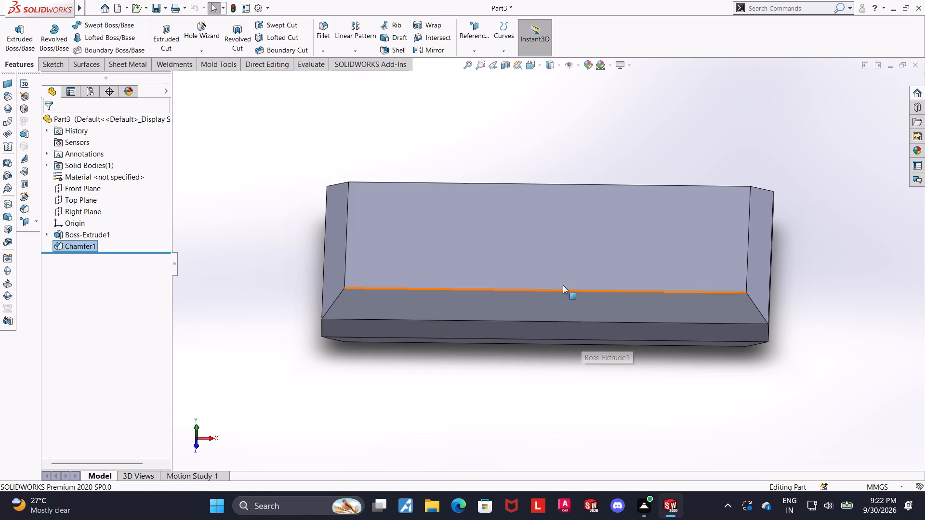
{"action": "left_click", "coordinate": [561, 263]}
{"action": "left_click", "coordinate": [655, 239]}
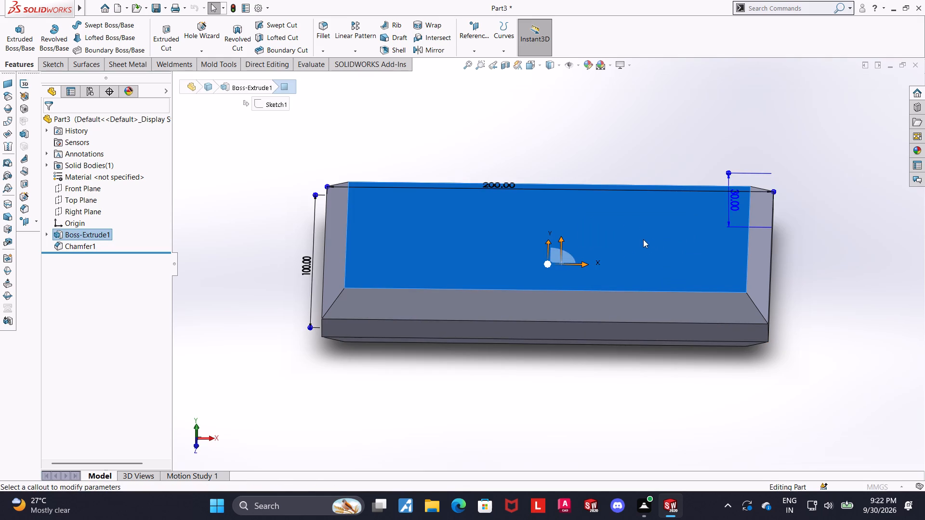
{"action": "key", "text": "Escape"}
{"action": "key", "text": "Escape"}
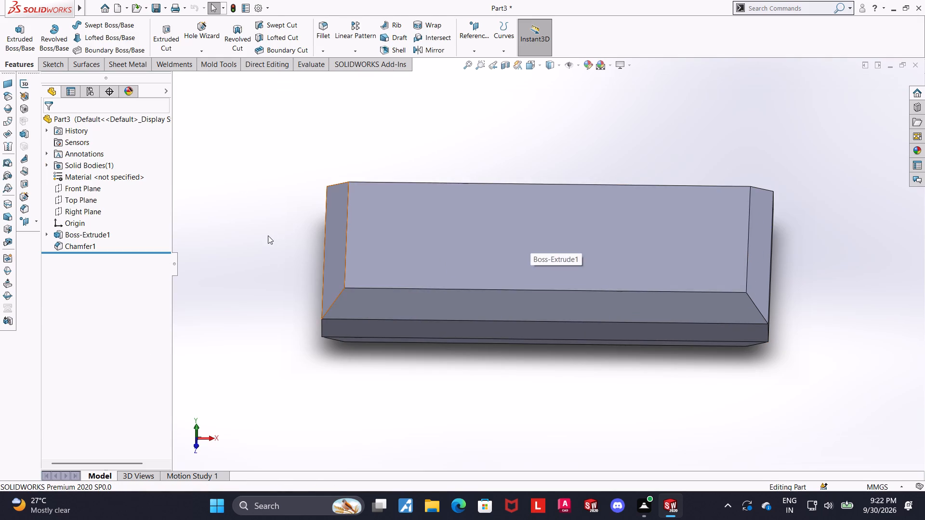
{"action": "left_click", "coordinate": [535, 223]}
{"action": "left_click", "coordinate": [620, 196]}
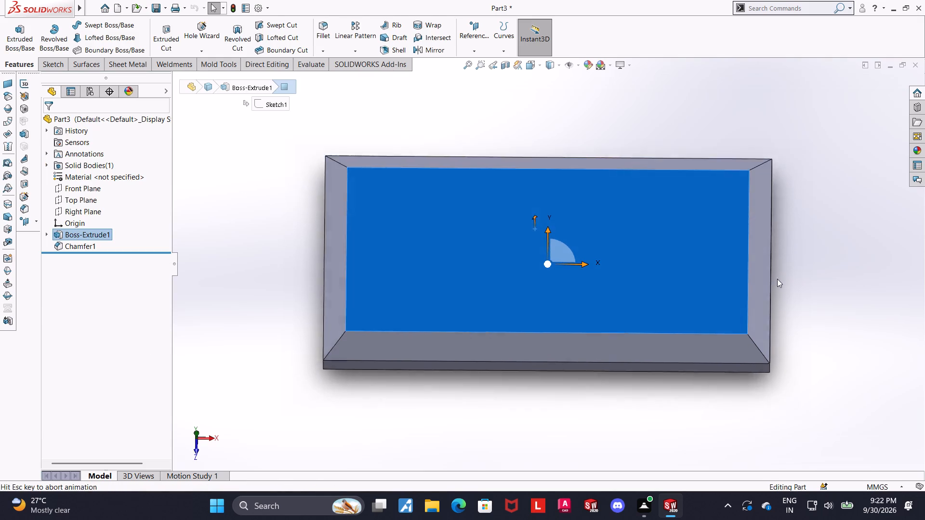
{"action": "left_click", "coordinate": [791, 275]}
{"action": "scroll", "coordinate": [797, 280], "scroll_direction": "up", "scroll_amount": 3}
{"action": "scroll", "coordinate": [698, 285], "scroll_direction": "down", "scroll_amount": 2}
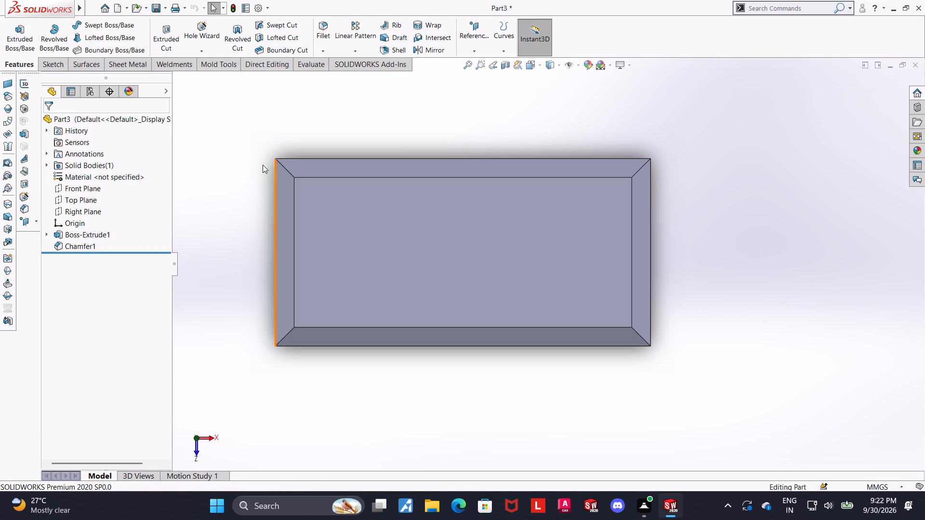
Review the chamfer feature's selected edges and parameters, and examine the chamfered block from several angles.
{"action": "left_click", "coordinate": [72, 242]}
{"action": "left_click", "coordinate": [79, 216]}
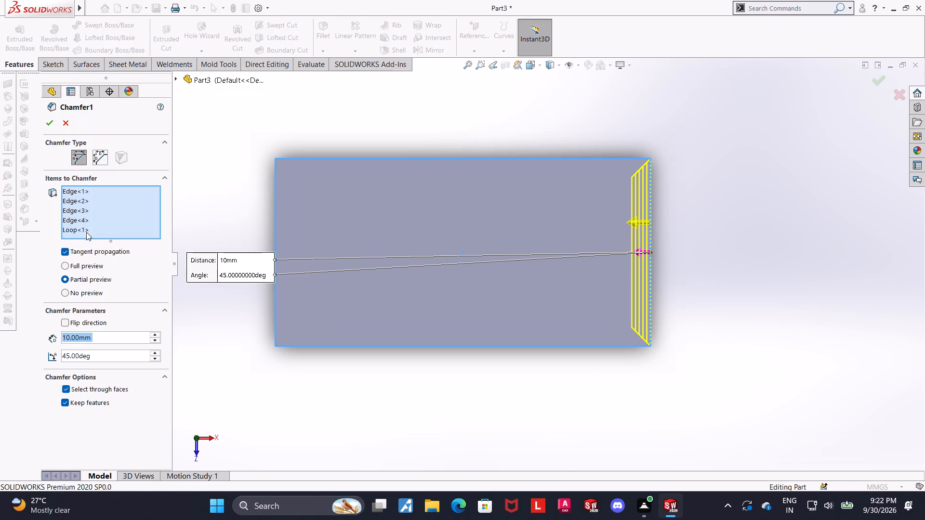
{"action": "middle_click_drag", "start_coordinate": [565, 318], "coordinate": [571, 152]}
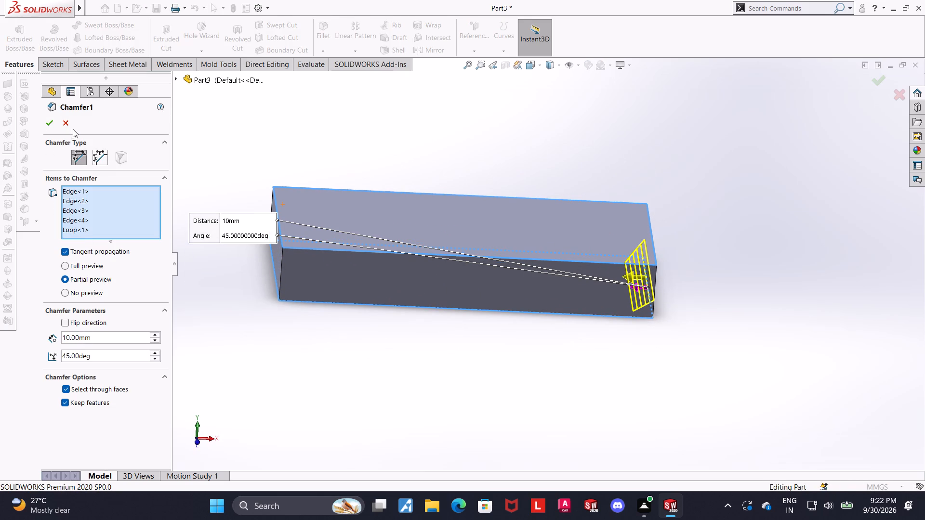
{"action": "left_click", "coordinate": [62, 125]}
{"action": "scroll", "coordinate": [529, 326], "scroll_direction": "up", "scroll_amount": 1}
{"action": "middle_click_drag", "start_coordinate": [524, 321], "coordinate": [512, 244]}
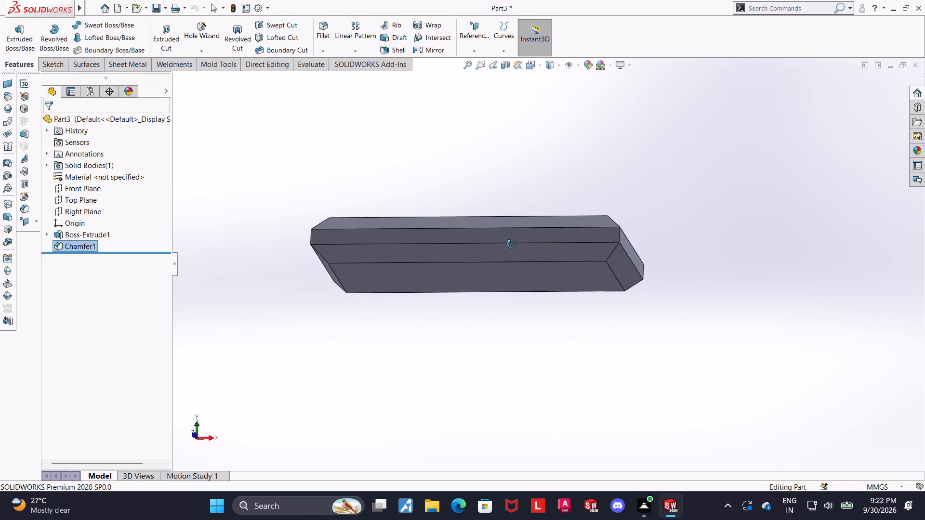
{"action": "middle_click_drag", "start_coordinate": [512, 244], "coordinate": [624, 510]}
{"action": "middle_click_drag", "start_coordinate": [674, 131], "coordinate": [631, 187]}
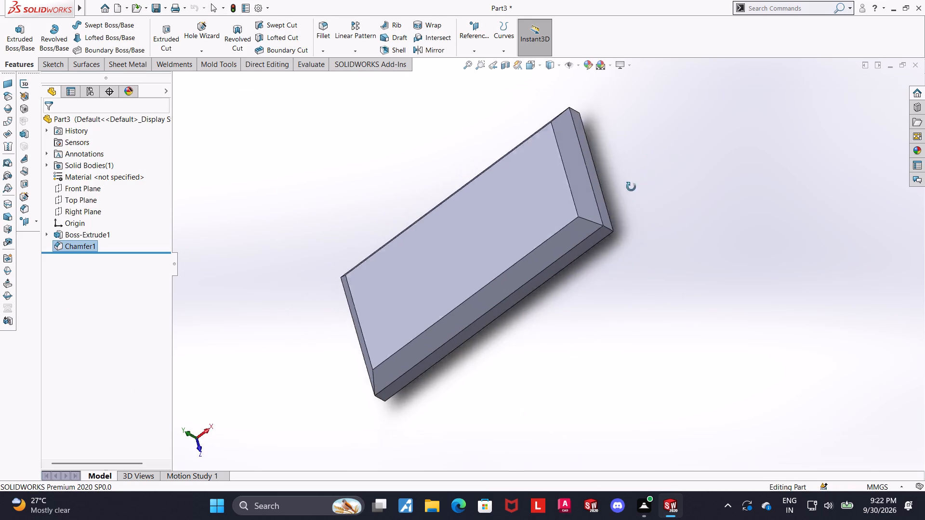
{"action": "middle_click_drag", "start_coordinate": [631, 187], "coordinate": [643, 197]}
In the Top view, set up a Hole Wizard legacy hole of type Countersunk with a 15 mm diameter.
{"action": "left_click", "coordinate": [539, 68]}
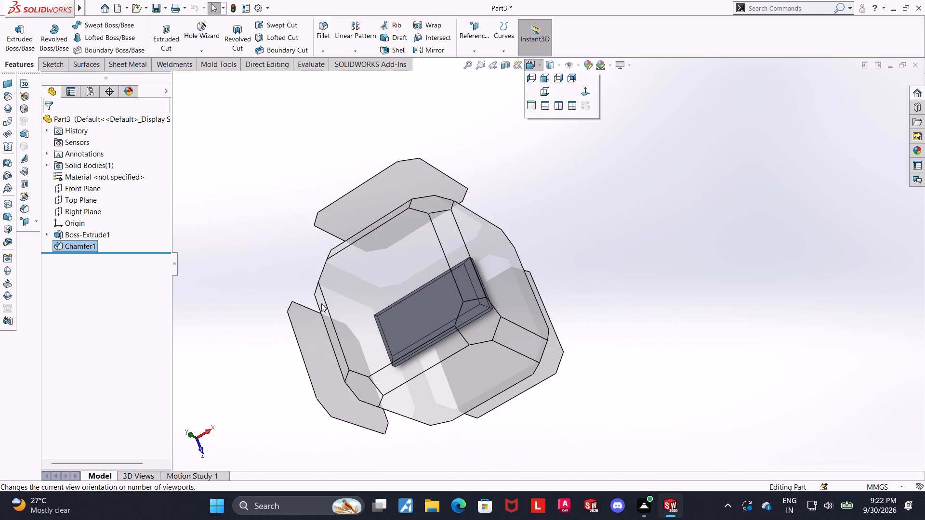
{"action": "left_click", "coordinate": [383, 292]}
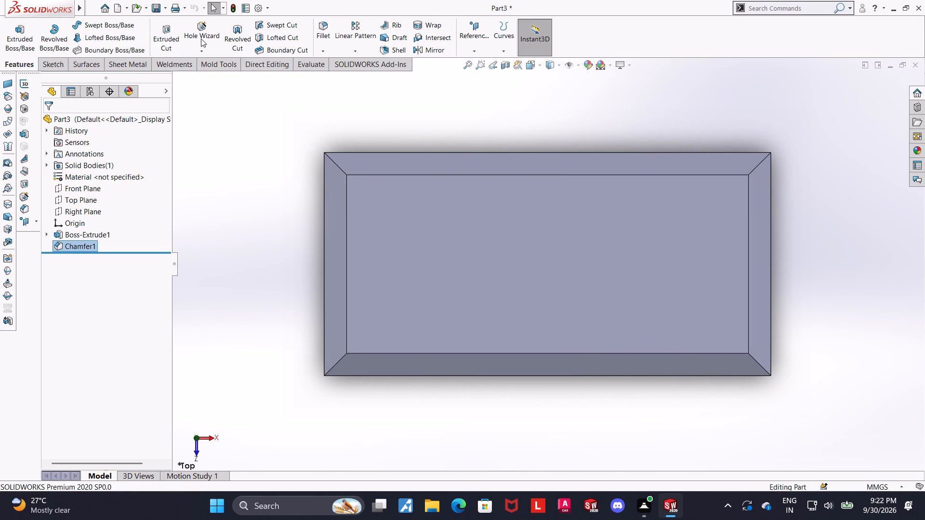
{"action": "left_click", "coordinate": [202, 34]}
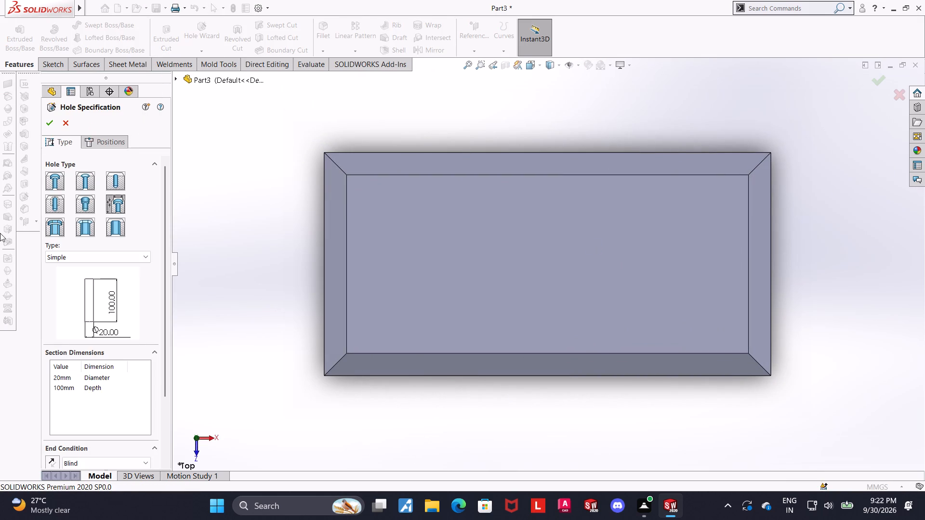
{"action": "left_click", "coordinate": [88, 179]}
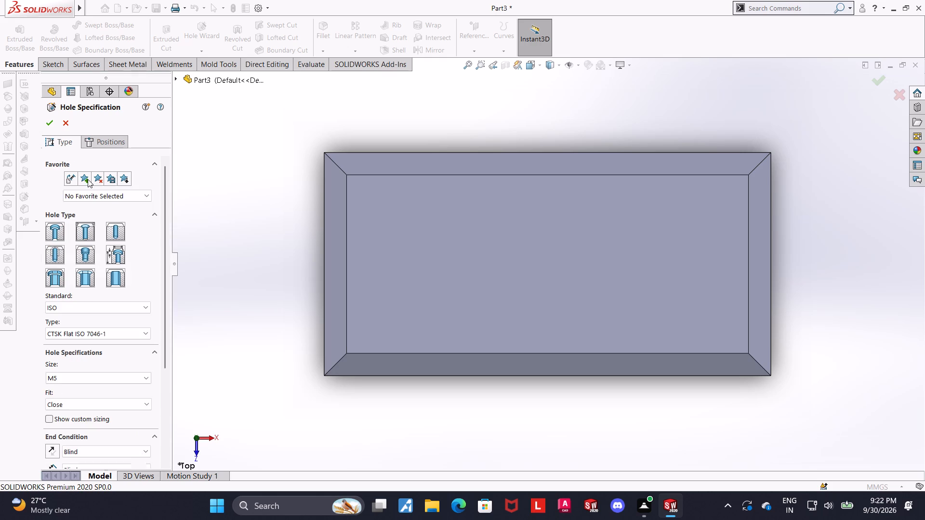
{"action": "left_click_drag", "start_coordinate": [165, 273], "coordinate": [165, 284]}
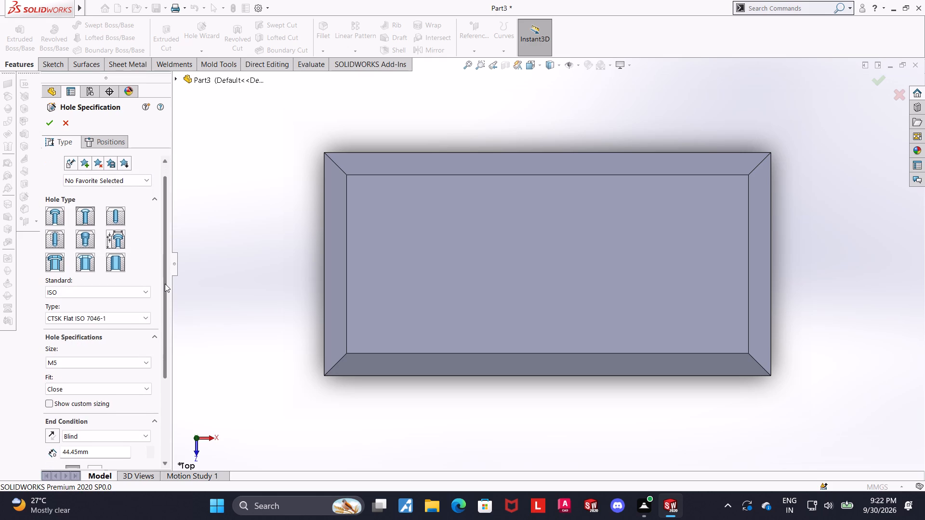
{"action": "left_click_drag", "start_coordinate": [165, 284], "coordinate": [165, 310]}
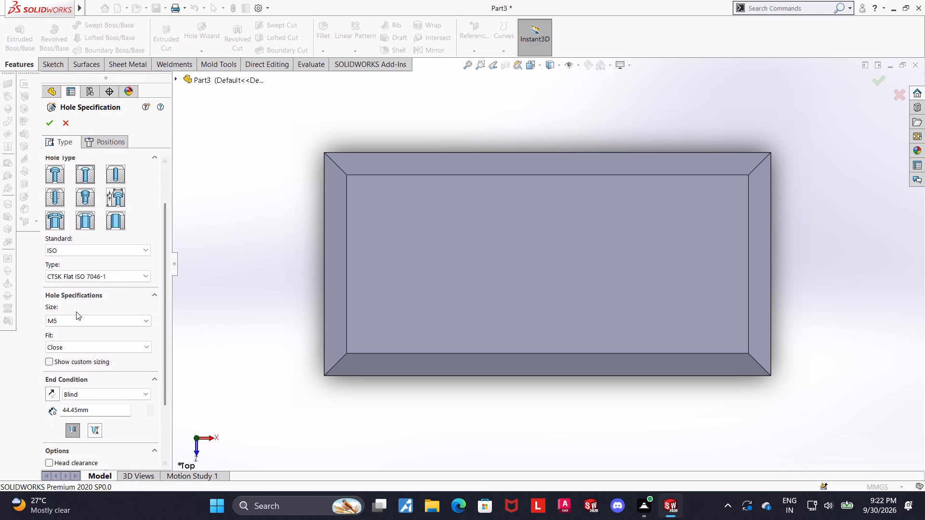
{"action": "left_click", "coordinate": [119, 195]}
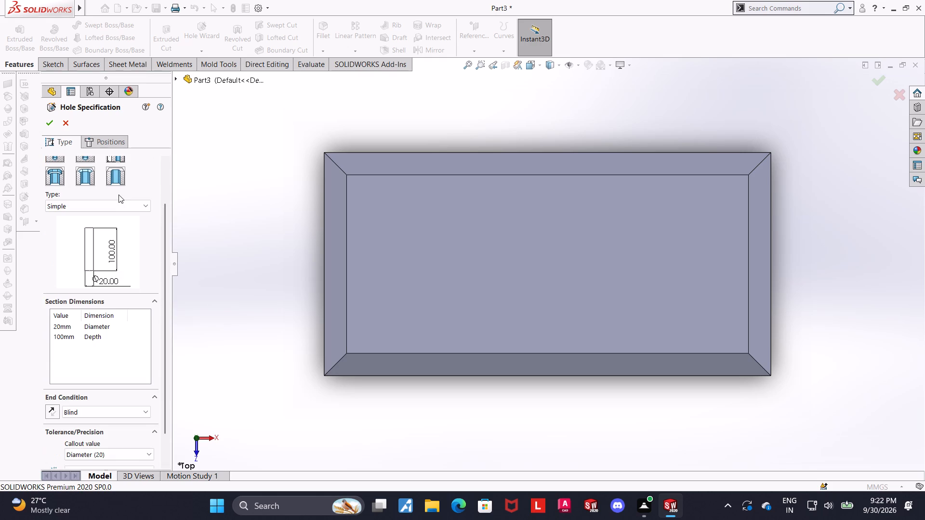
{"action": "left_click", "coordinate": [105, 201]}
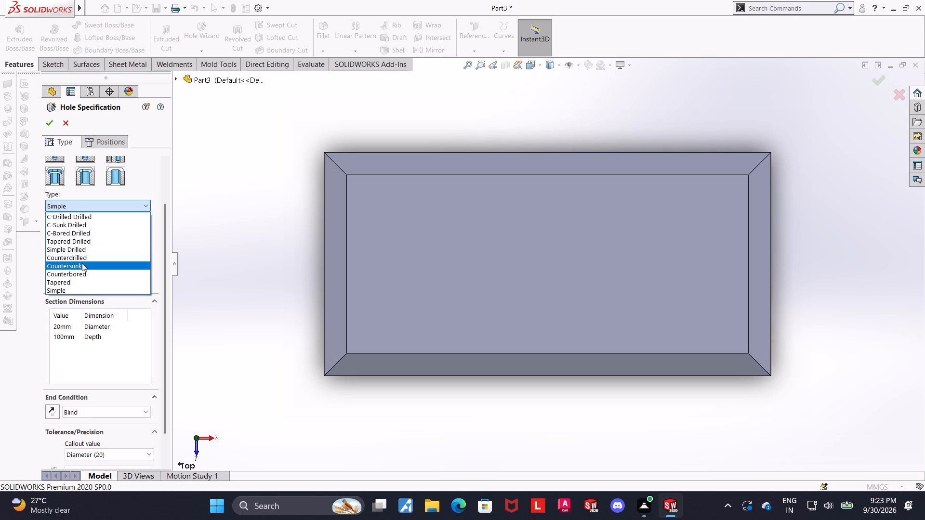
{"action": "left_click", "coordinate": [82, 263]}
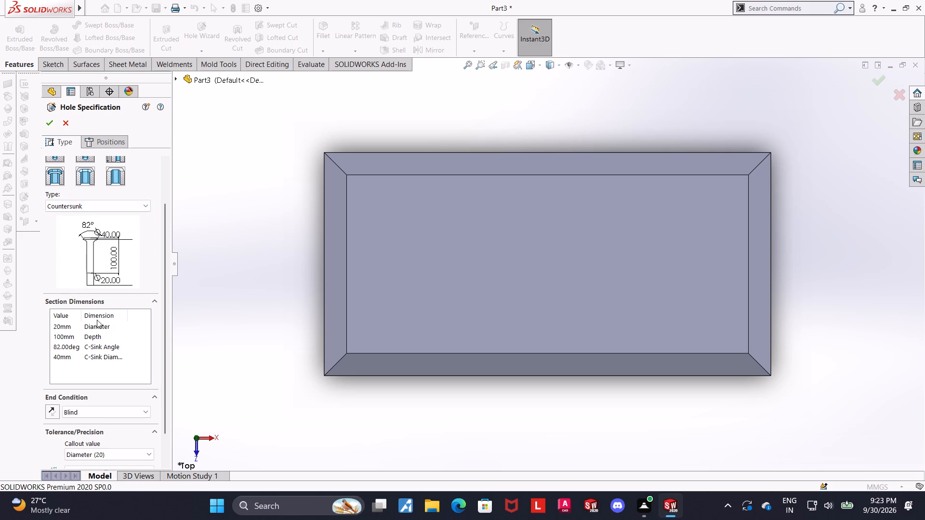
{"action": "double_click", "coordinate": [68, 327]}
{"action": "type", "text": "15"}
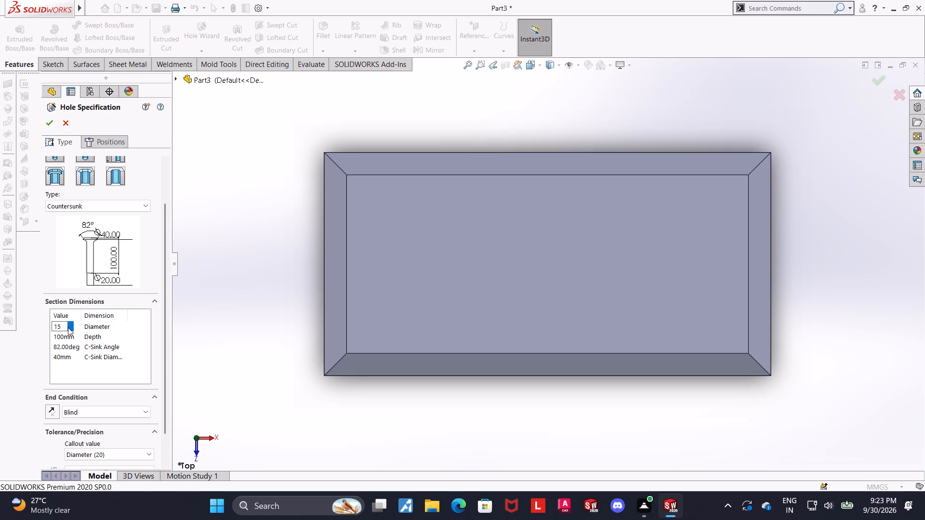
{"action": "key", "text": "Return"}
Set the hole's end condition to Up To Surface, ending at the block's large bottom face.
{"action": "left_click", "coordinate": [88, 417]}
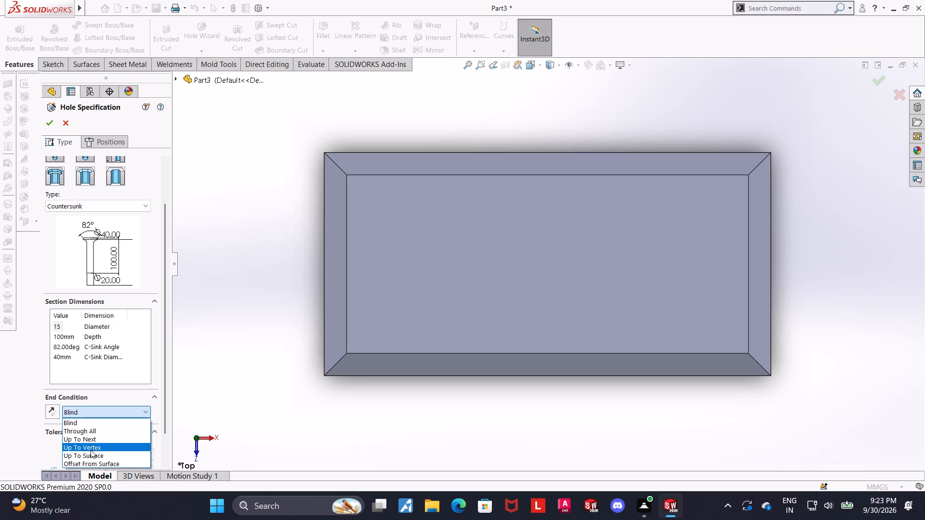
{"action": "left_click", "coordinate": [90, 455]}
{"action": "middle_click_drag", "start_coordinate": [426, 436], "coordinate": [436, 139]}
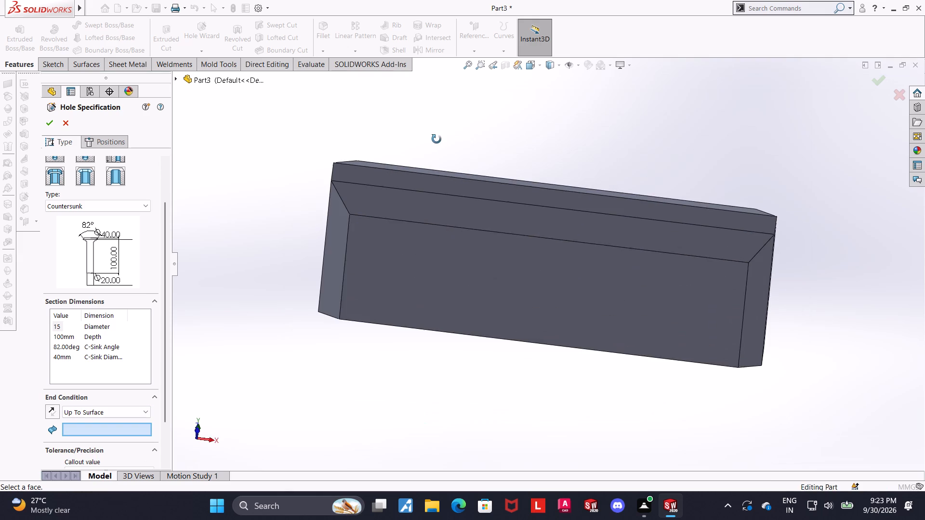
{"action": "middle_click_drag", "start_coordinate": [436, 139], "coordinate": [436, 139]}
{"action": "left_click", "coordinate": [458, 256]}
{"action": "middle_click_drag", "start_coordinate": [458, 98], "coordinate": [459, 312]}
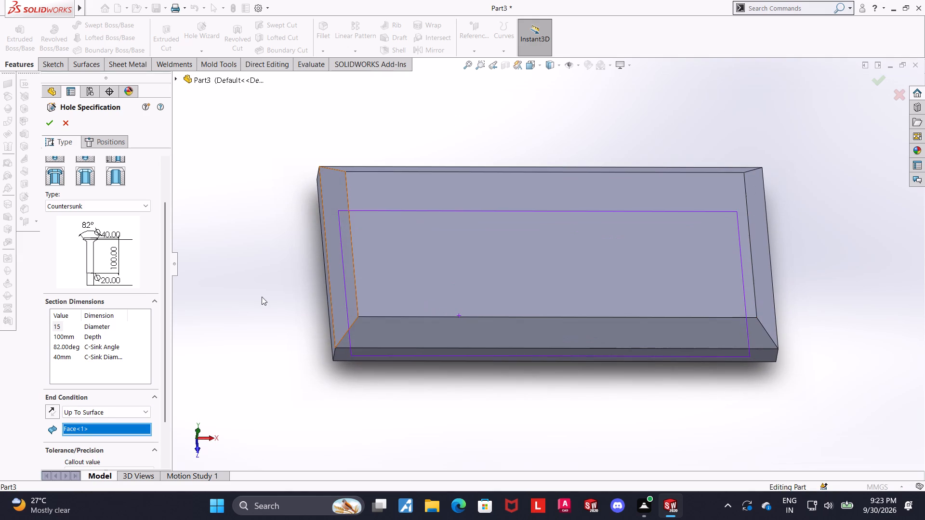
Set the hole's countersink angle to 45 degrees and its countersink diameter to 5 mm.
{"action": "left_click", "coordinate": [69, 347]}
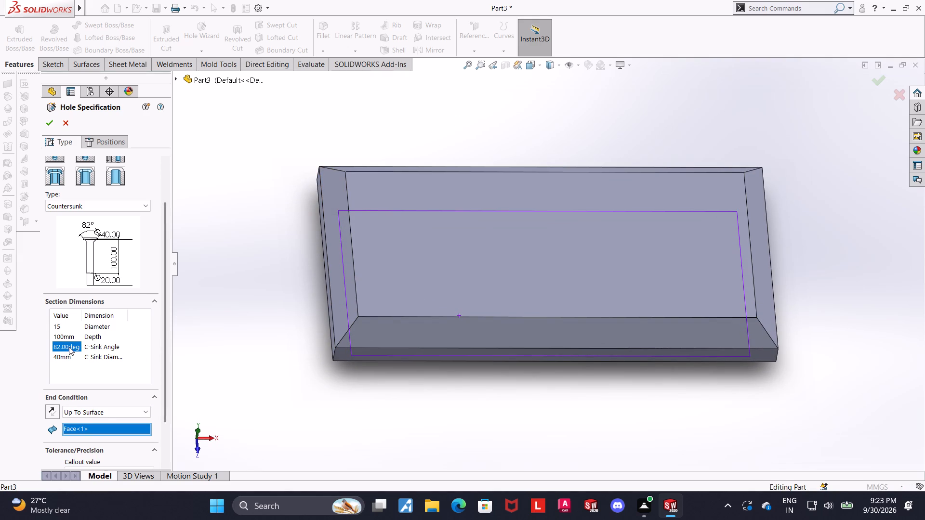
{"action": "double_click", "coordinate": [69, 347]}
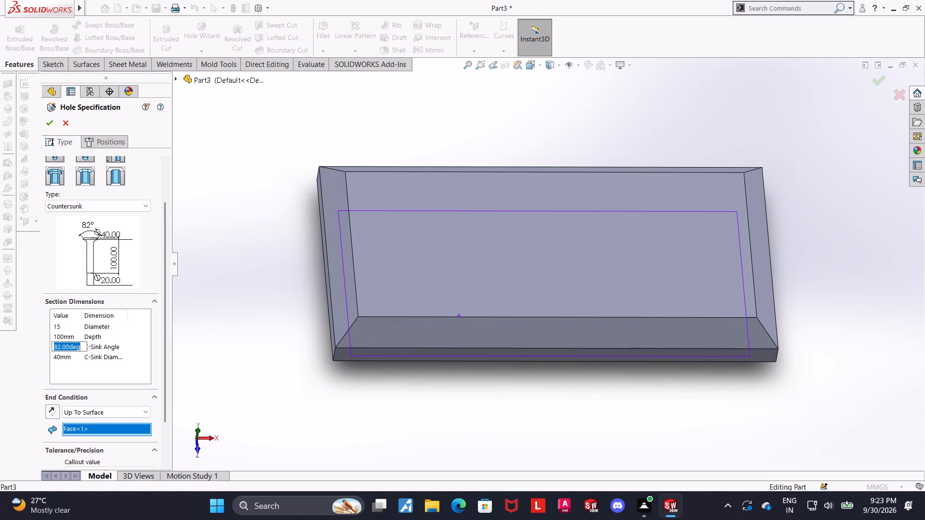
{"action": "type", "text": "45"}
{"action": "double_click", "coordinate": [69, 355]}
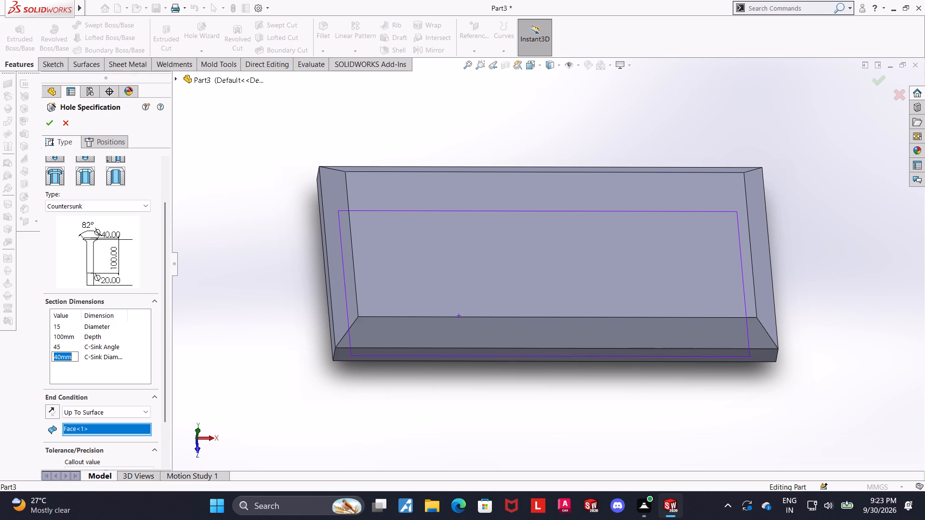
{"action": "key", "text": "5"}
{"action": "key", "text": "Return"}
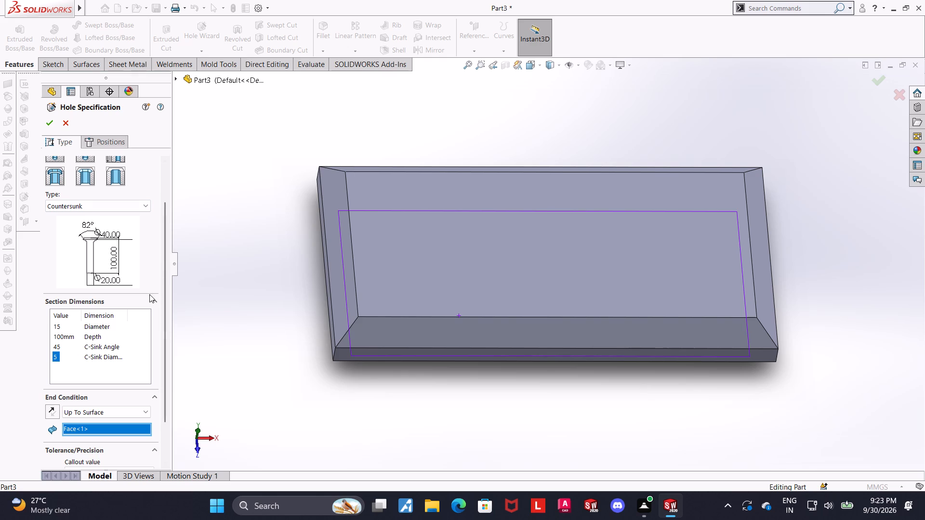
{"action": "left_click", "coordinate": [192, 343]}
Preview the countersunk hole over the block's large top face using a 3D position sketch.
{"action": "left_click", "coordinate": [105, 142]}
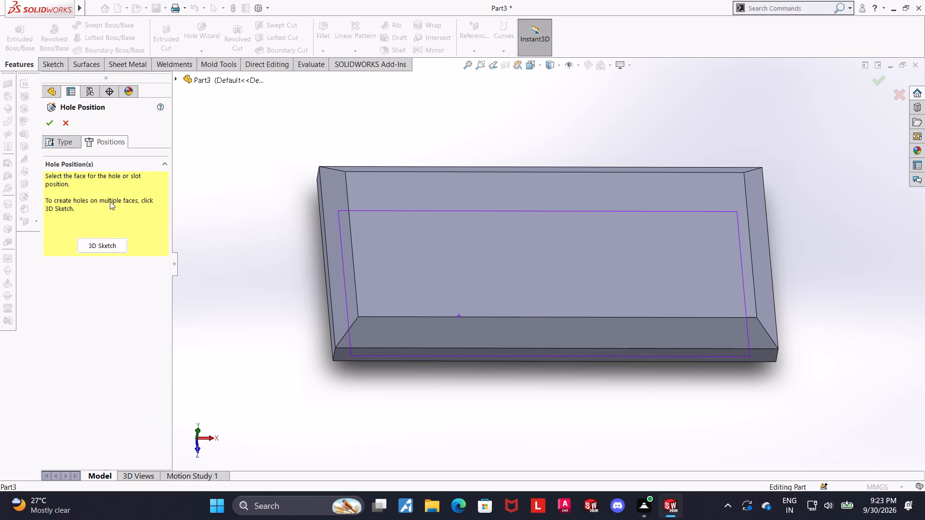
{"action": "left_click", "coordinate": [109, 239]}
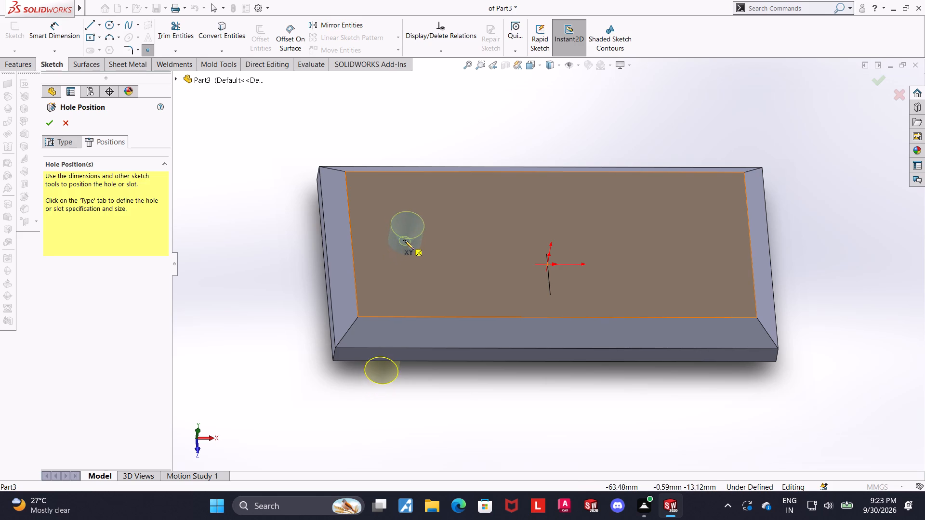
{"action": "middle_click_drag", "start_coordinate": [405, 240], "coordinate": [396, 128]}
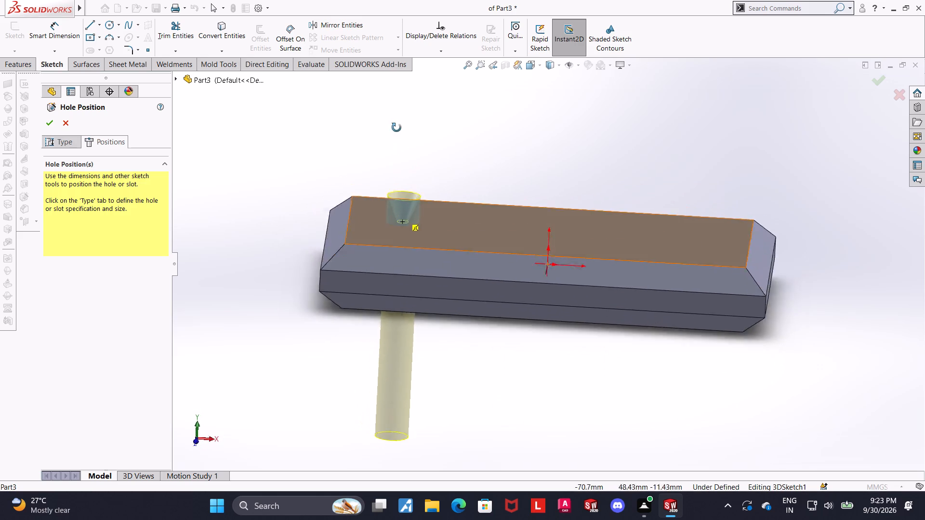
{"action": "middle_click_drag", "start_coordinate": [396, 128], "coordinate": [385, 186]}
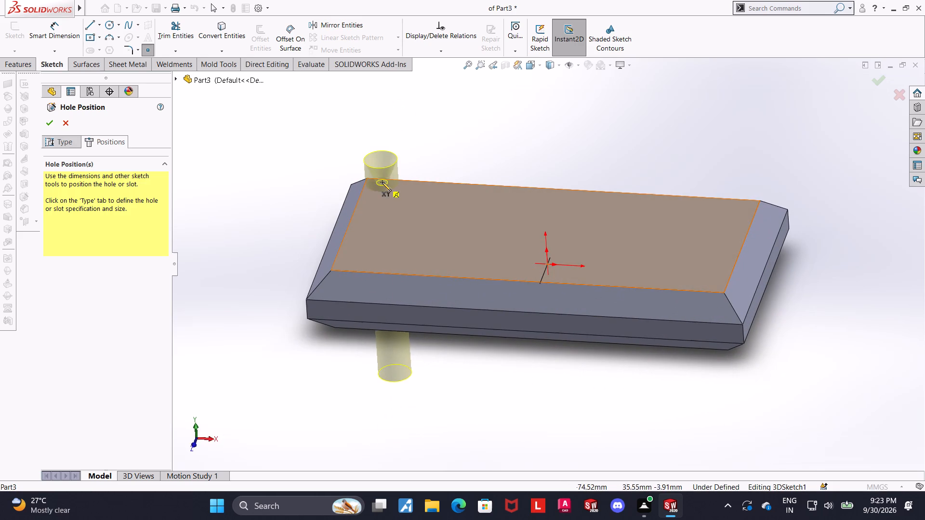
Return to the hole specification and review its countersunk section dimensions, end condition and tolerance settings.
{"action": "left_click", "coordinate": [48, 140]}
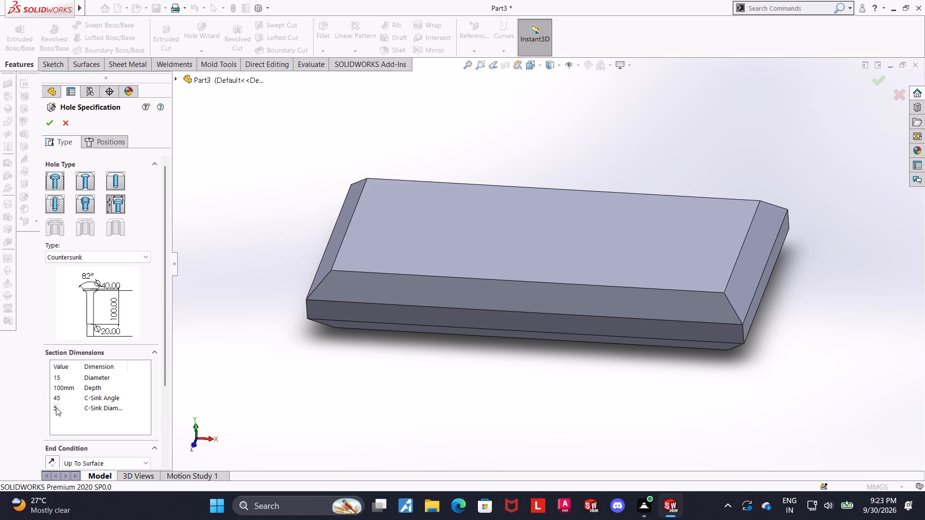
{"action": "middle_click_drag", "start_coordinate": [397, 214], "coordinate": [396, 184]}
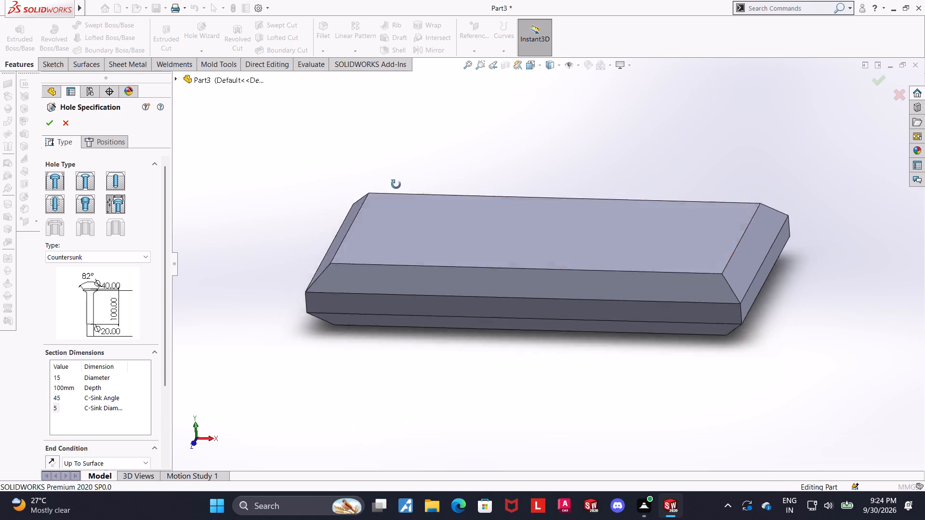
{"action": "middle_click_drag", "start_coordinate": [396, 184], "coordinate": [410, 191]}
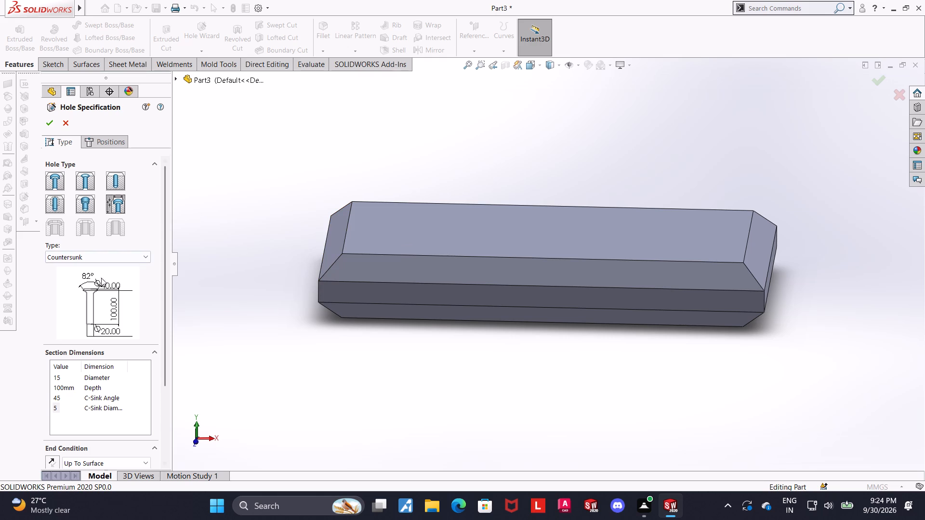
{"action": "scroll", "coordinate": [118, 427], "scroll_direction": "down", "scroll_amount": 2}
{"action": "left_click_drag", "start_coordinate": [165, 369], "coordinate": [165, 459]}
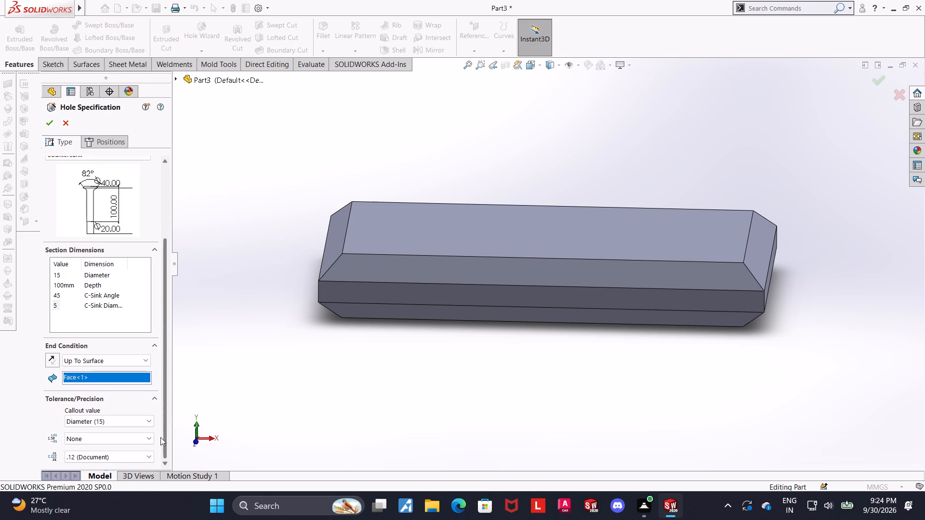
{"action": "left_click_drag", "start_coordinate": [161, 432], "coordinate": [174, 349]}
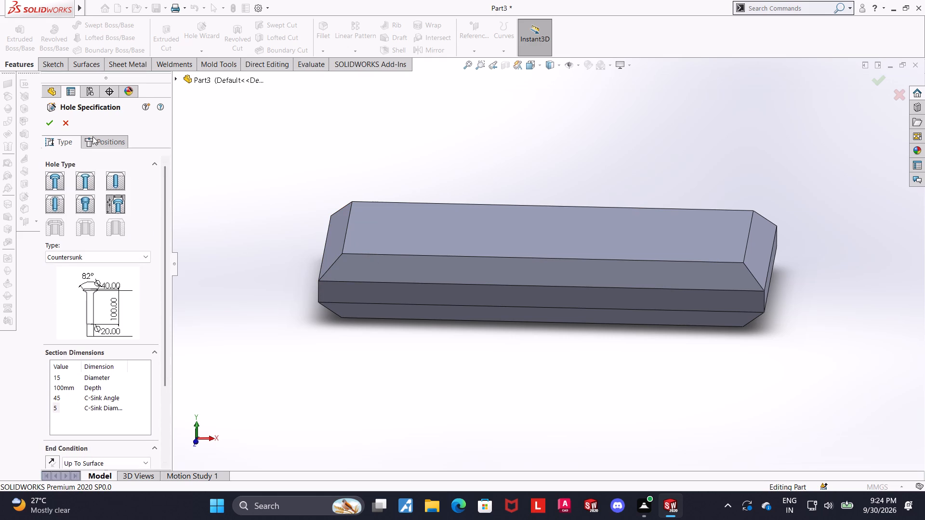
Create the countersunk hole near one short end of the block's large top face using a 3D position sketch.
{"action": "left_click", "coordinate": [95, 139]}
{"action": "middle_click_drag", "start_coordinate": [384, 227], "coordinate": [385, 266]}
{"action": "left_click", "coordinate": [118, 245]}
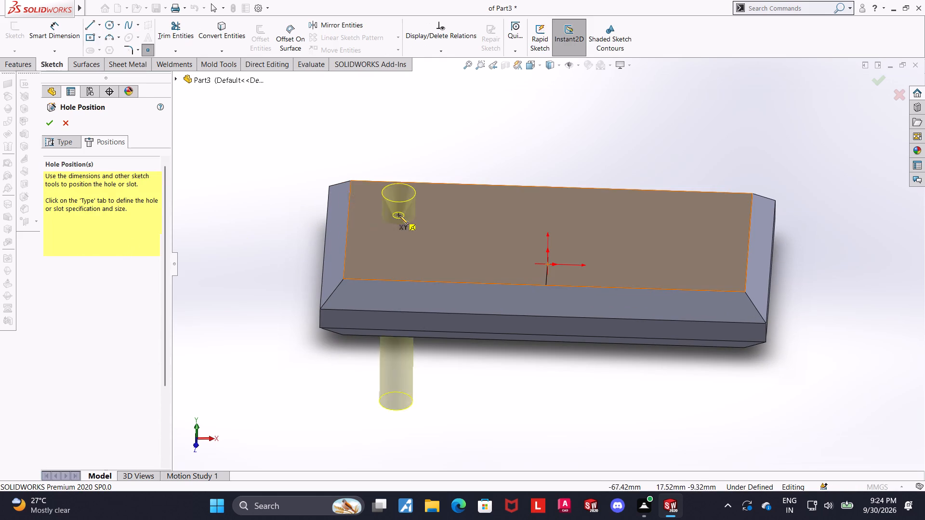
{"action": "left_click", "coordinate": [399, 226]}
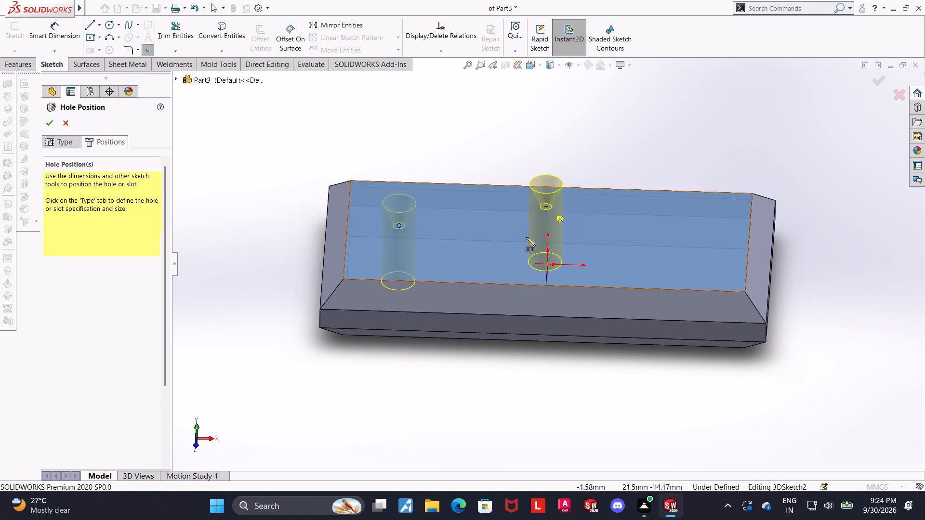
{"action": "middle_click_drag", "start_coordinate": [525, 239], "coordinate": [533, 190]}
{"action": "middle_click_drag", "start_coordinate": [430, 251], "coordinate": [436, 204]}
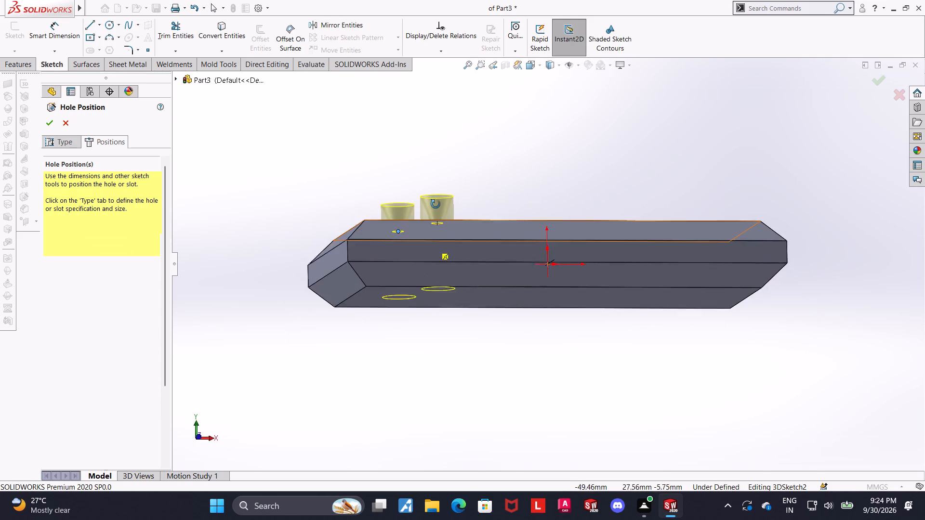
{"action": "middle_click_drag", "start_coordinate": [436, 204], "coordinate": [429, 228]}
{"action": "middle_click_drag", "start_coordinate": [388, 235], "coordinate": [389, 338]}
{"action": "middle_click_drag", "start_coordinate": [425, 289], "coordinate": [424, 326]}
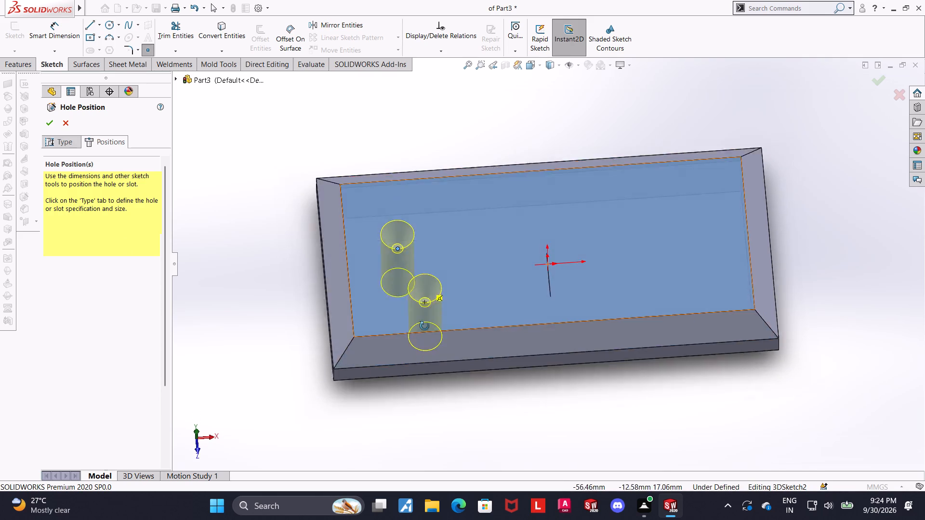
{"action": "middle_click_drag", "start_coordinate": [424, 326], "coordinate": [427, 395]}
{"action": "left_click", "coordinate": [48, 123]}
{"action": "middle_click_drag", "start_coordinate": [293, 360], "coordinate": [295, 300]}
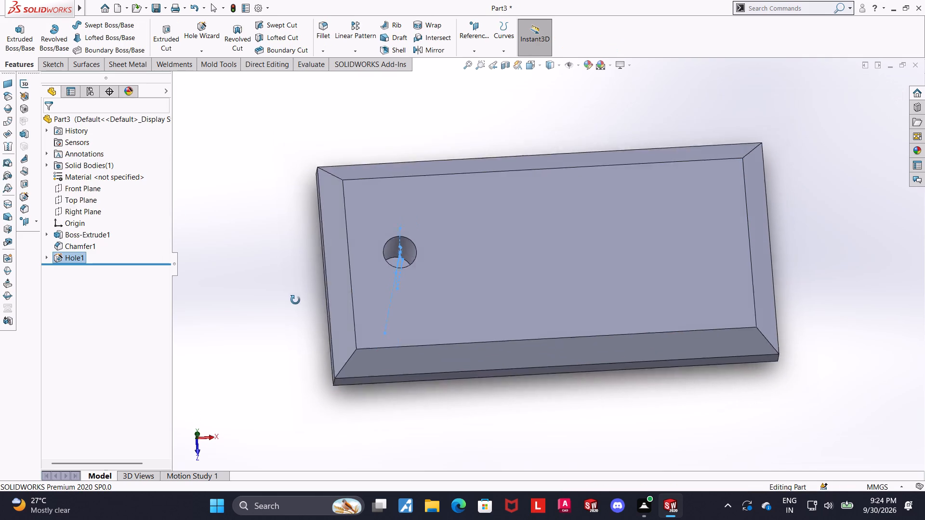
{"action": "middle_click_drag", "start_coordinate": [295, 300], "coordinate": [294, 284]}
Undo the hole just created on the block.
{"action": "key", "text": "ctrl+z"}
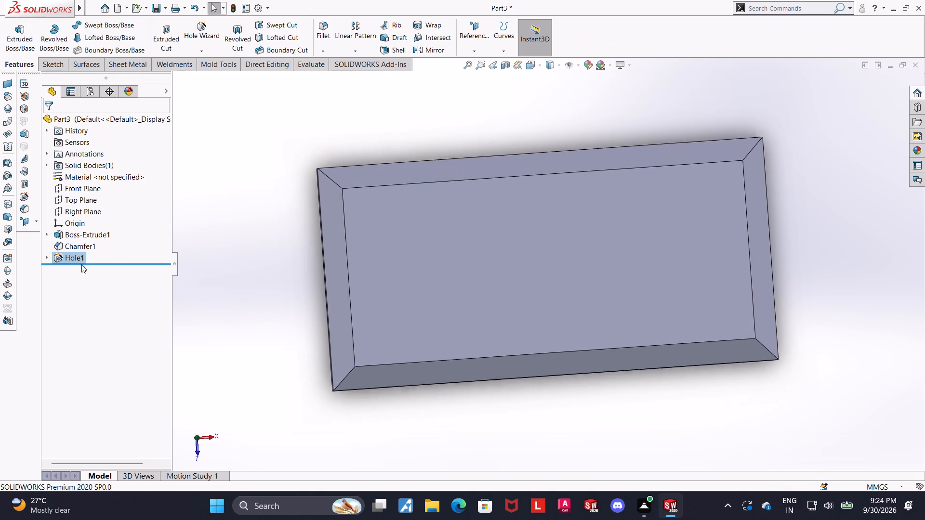
Start a new Hole Wizard legacy hole of type Countersunk with the block shown in Top view.
{"action": "middle_click_drag", "start_coordinate": [241, 308], "coordinate": [233, 219]}
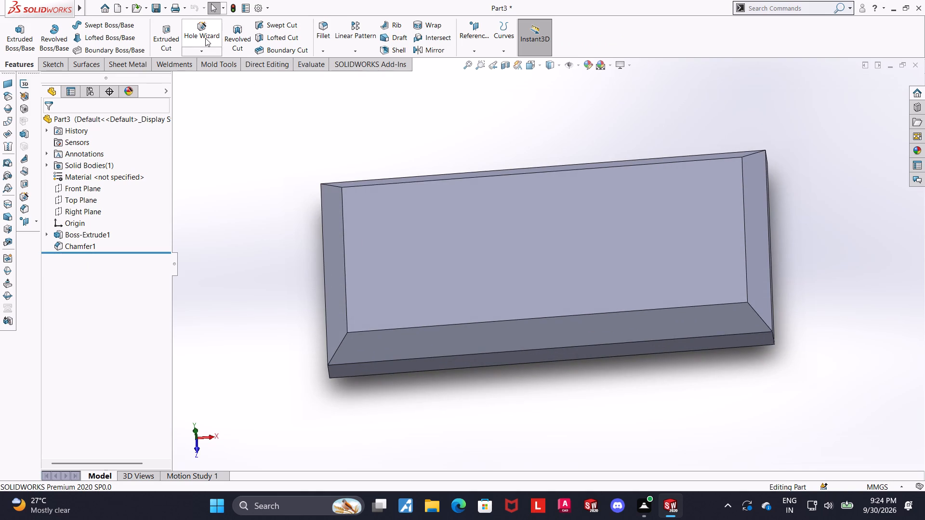
{"action": "left_click", "coordinate": [205, 38]}
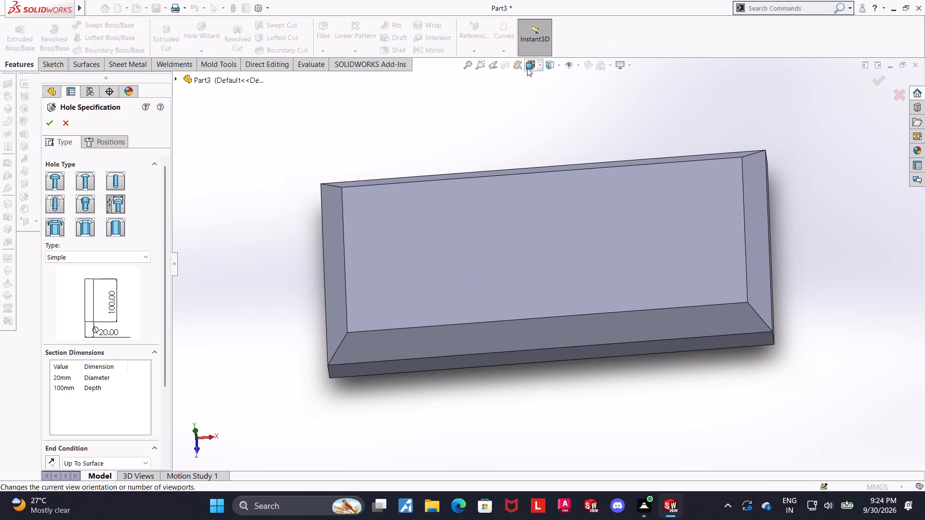
{"action": "left_click", "coordinate": [527, 68]}
{"action": "left_click", "coordinate": [425, 252]}
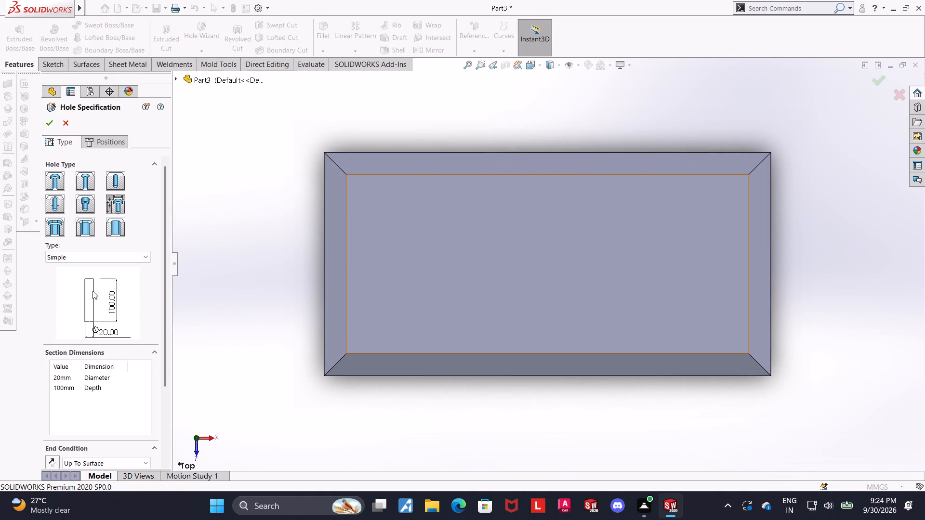
{"action": "left_click", "coordinate": [90, 256]}
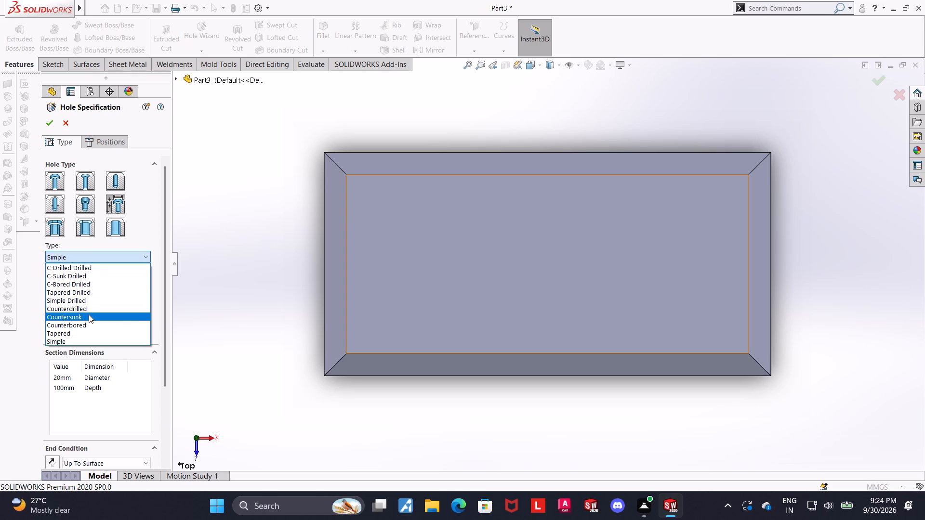
{"action": "left_click", "coordinate": [89, 314]}
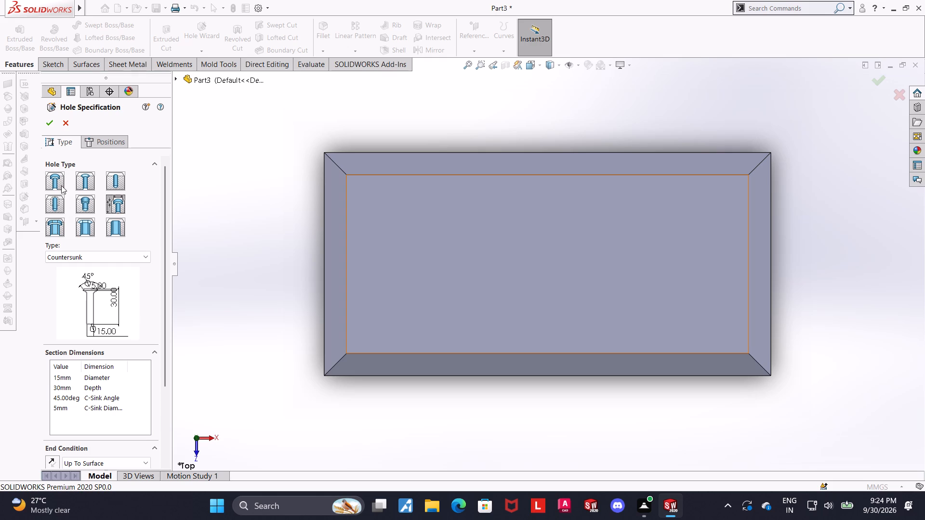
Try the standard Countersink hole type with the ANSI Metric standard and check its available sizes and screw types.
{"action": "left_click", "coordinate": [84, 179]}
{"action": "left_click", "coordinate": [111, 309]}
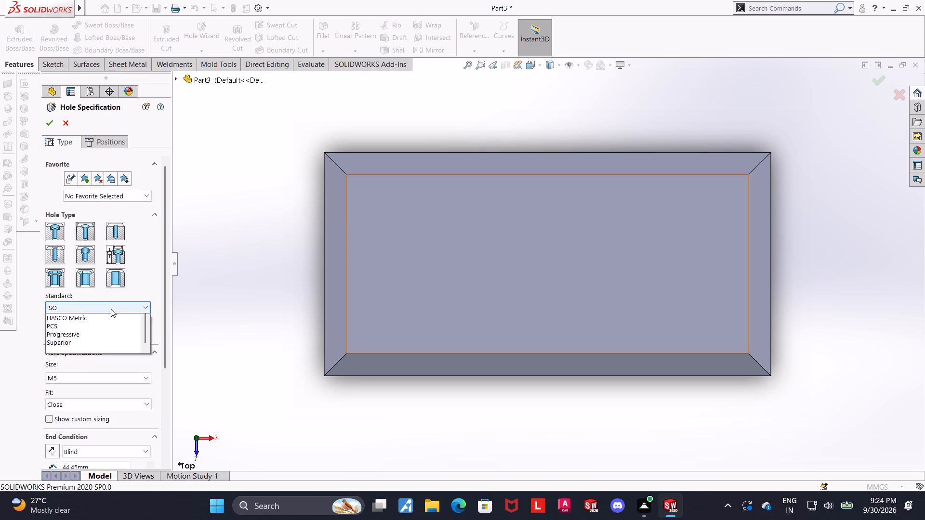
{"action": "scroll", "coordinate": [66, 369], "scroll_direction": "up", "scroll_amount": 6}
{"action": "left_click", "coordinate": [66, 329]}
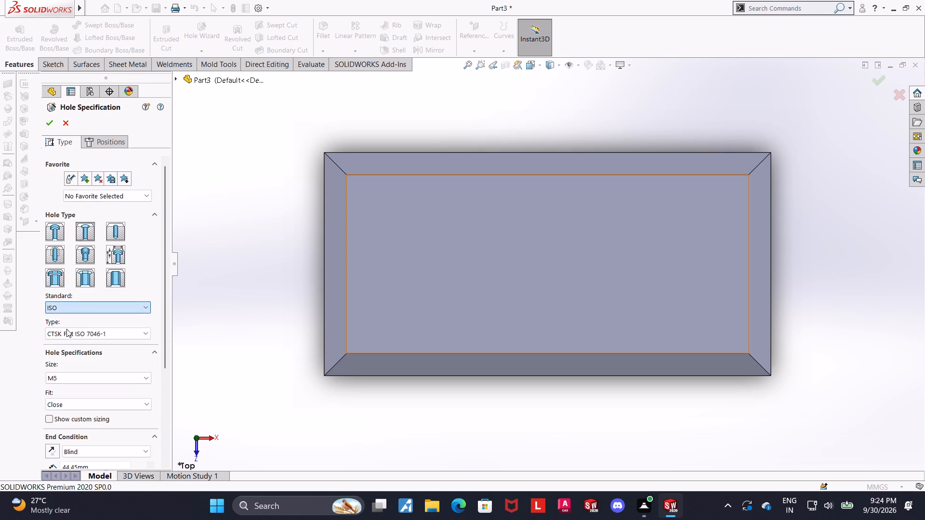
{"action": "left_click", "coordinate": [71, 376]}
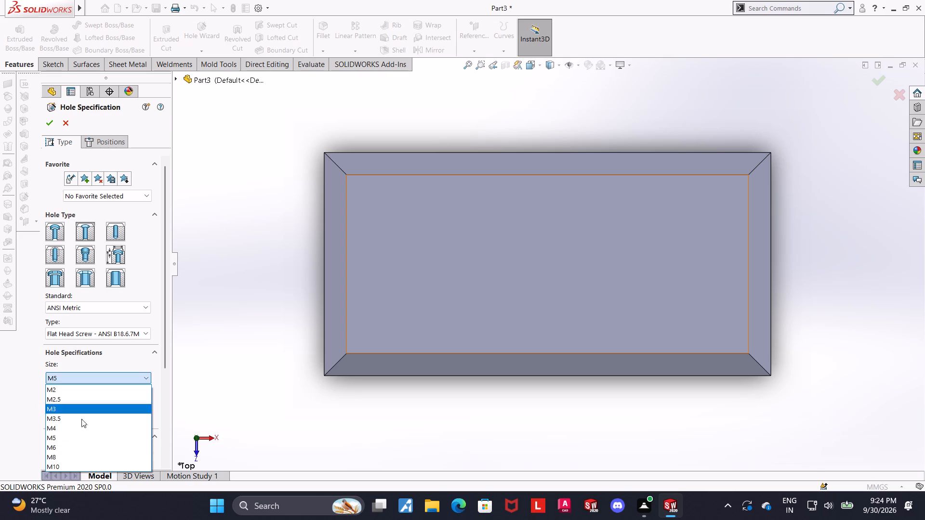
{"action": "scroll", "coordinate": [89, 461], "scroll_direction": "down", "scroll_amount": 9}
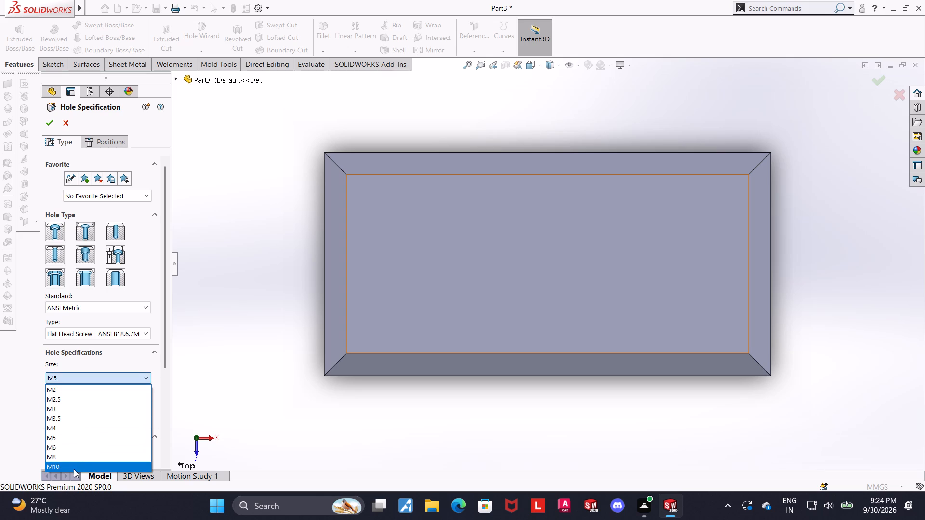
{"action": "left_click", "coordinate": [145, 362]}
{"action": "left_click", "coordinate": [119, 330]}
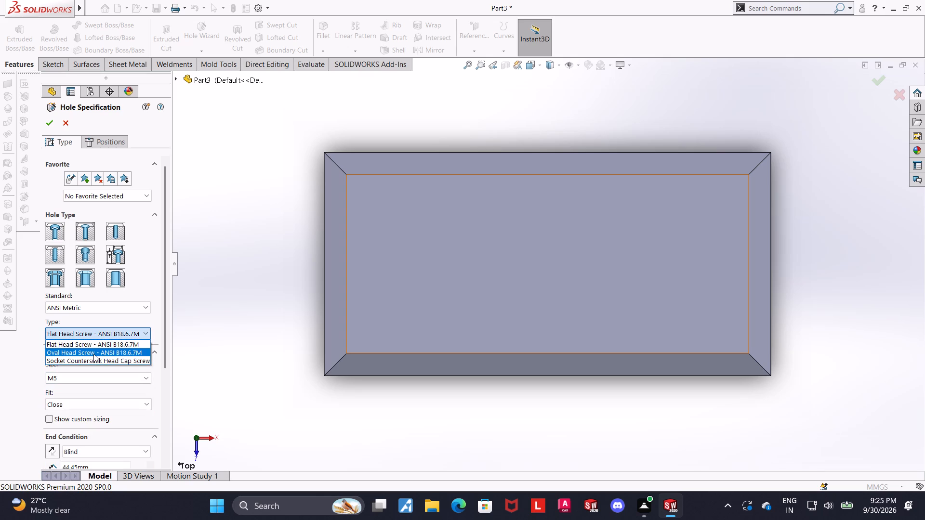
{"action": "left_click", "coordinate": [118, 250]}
Switch to a legacy hole of type Countersunk and set its countersink diameter to 25 mm.
{"action": "left_click", "coordinate": [114, 259]}
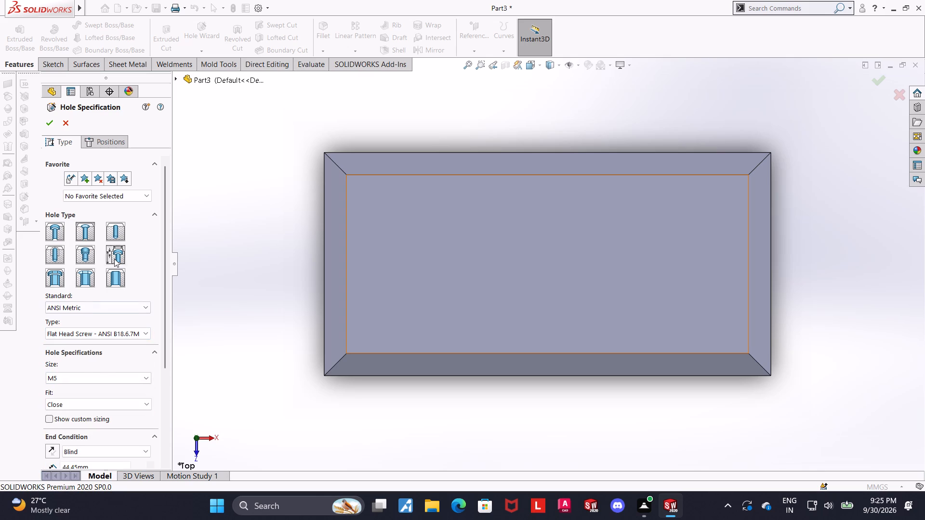
{"action": "left_click", "coordinate": [97, 254]}
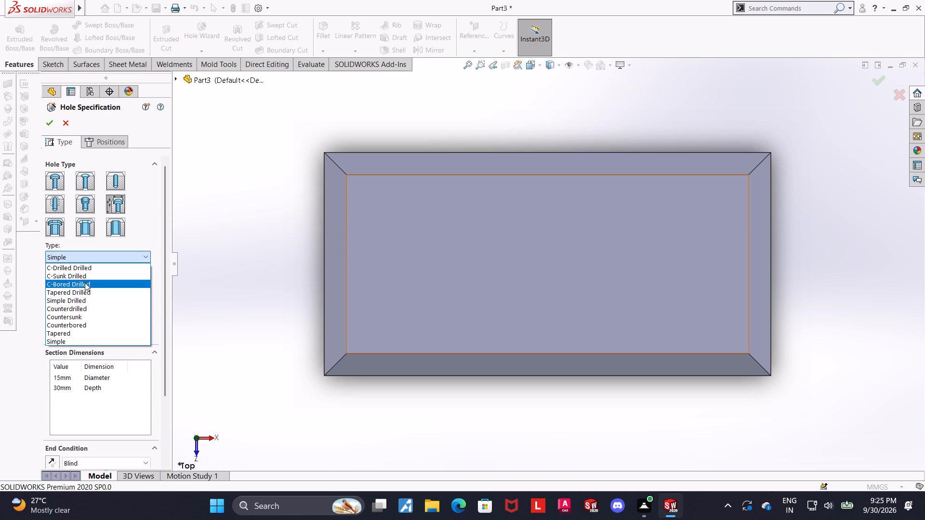
{"action": "left_click", "coordinate": [82, 314]}
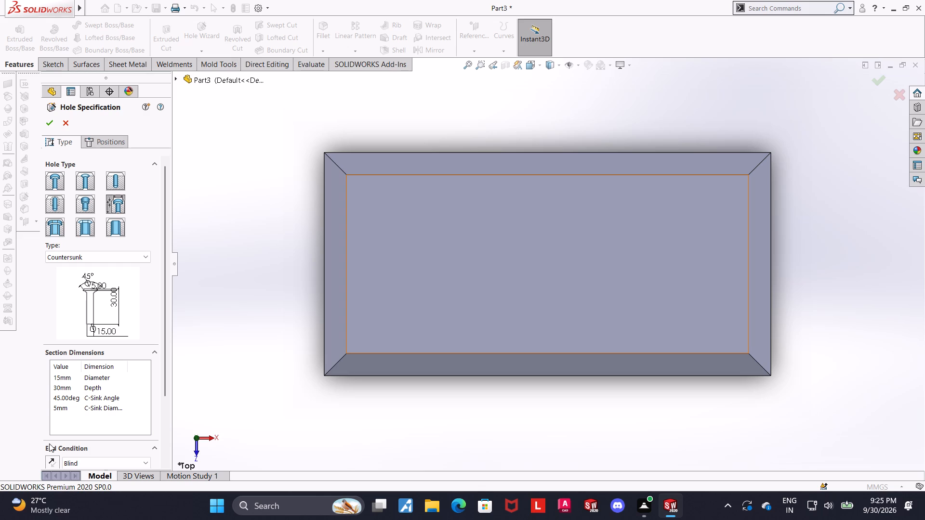
{"action": "double_click", "coordinate": [60, 407]}
{"action": "type", "text": "25"}
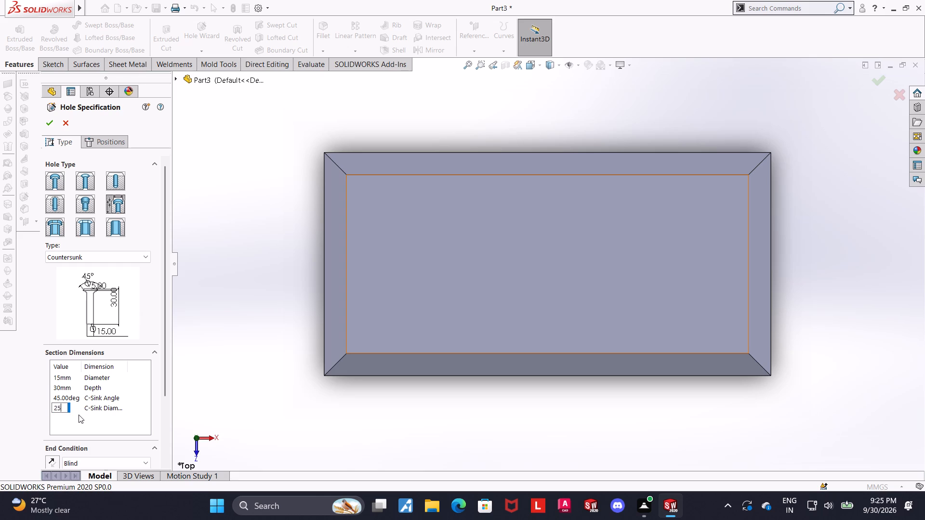
{"action": "key", "text": "Return"}
Place the hole on the block's large top face with a 3D position sketch, about 37 mm from one short outer edge.
{"action": "left_click", "coordinate": [115, 143]}
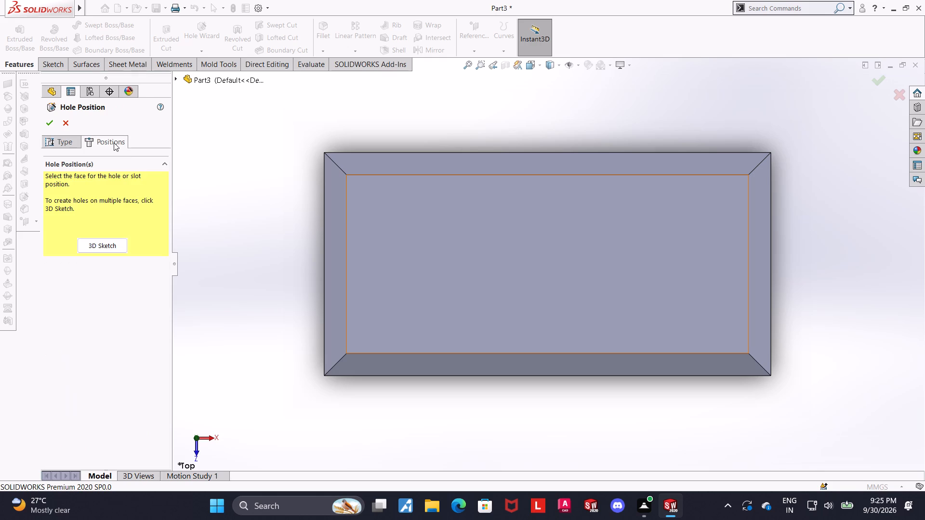
{"action": "left_click", "coordinate": [110, 242]}
{"action": "middle_click_drag", "start_coordinate": [414, 260], "coordinate": [406, 157]}
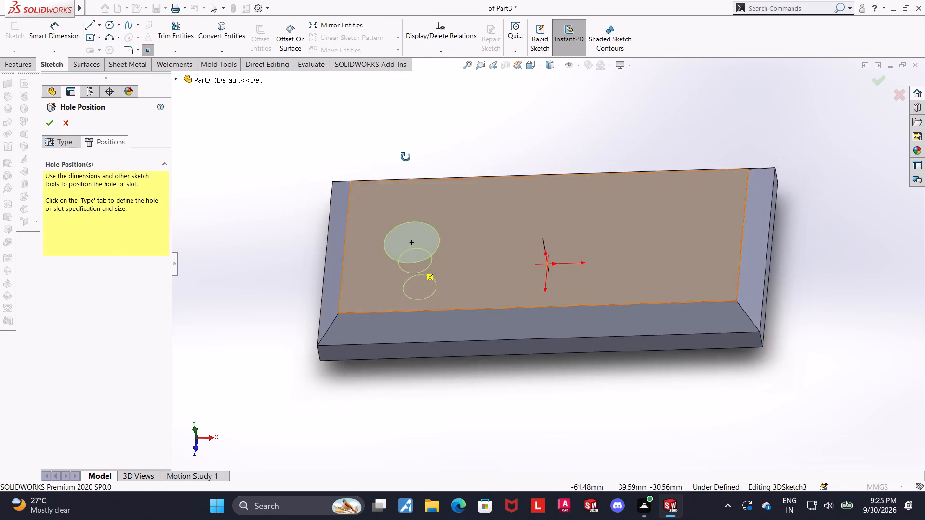
{"action": "middle_click_drag", "start_coordinate": [406, 157], "coordinate": [417, 177]}
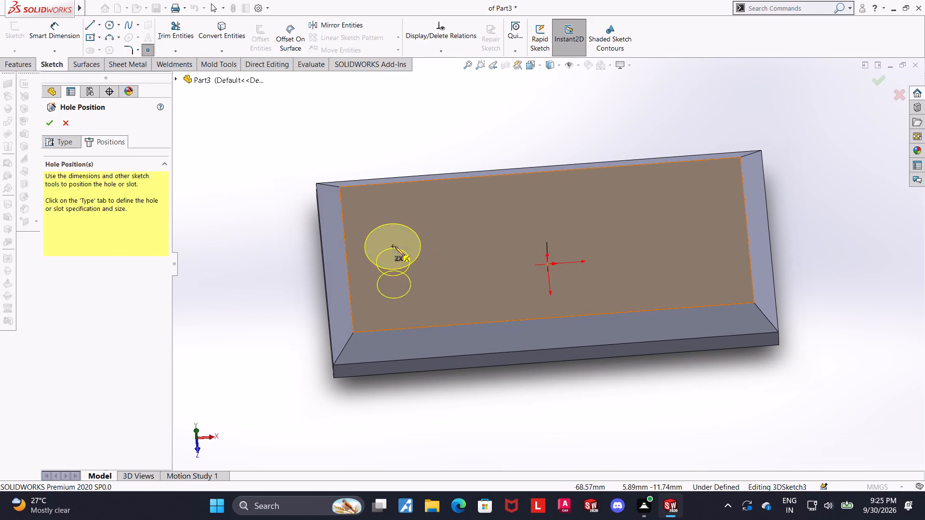
{"action": "left_click", "coordinate": [403, 250]}
Dimension the hole's centre point 25 mm from the block's nearest short outer edge in Top view.
{"action": "left_click", "coordinate": [529, 65]}
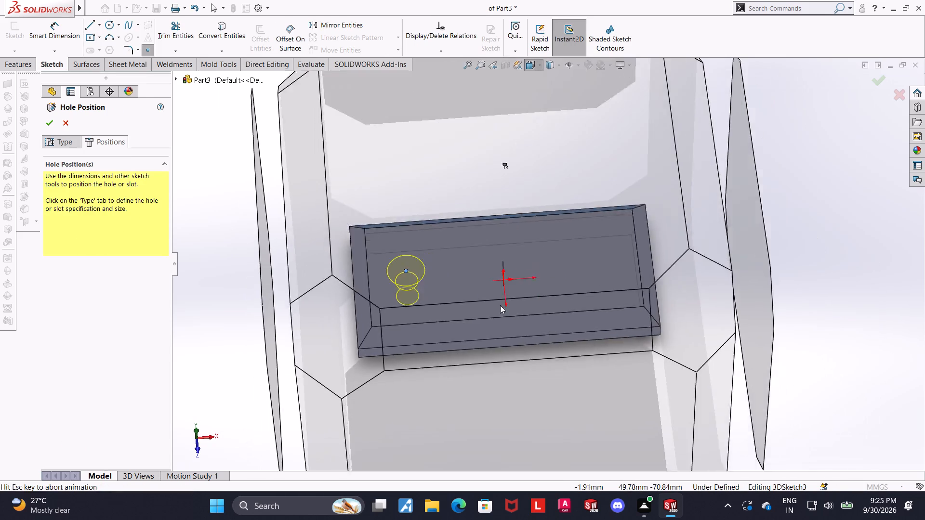
{"action": "left_click", "coordinate": [442, 256]}
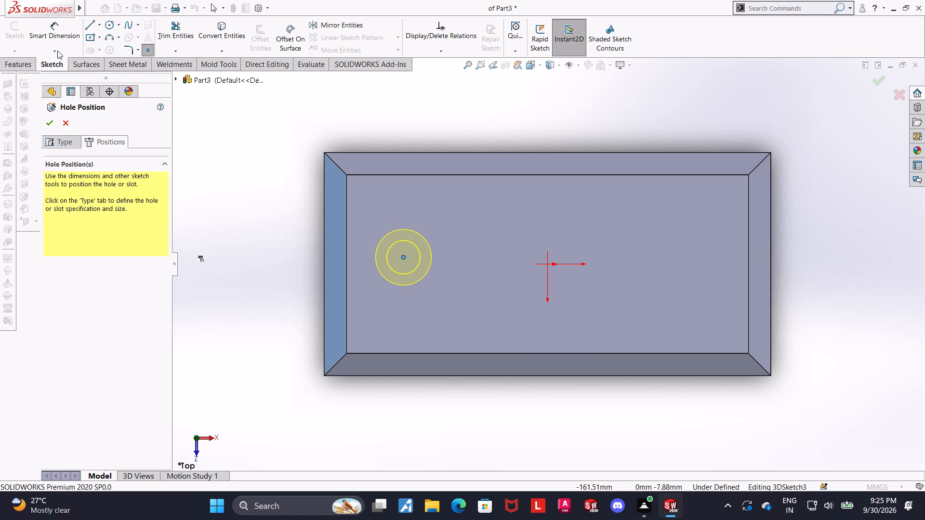
{"action": "left_click", "coordinate": [55, 33]}
{"action": "left_click", "coordinate": [402, 258]}
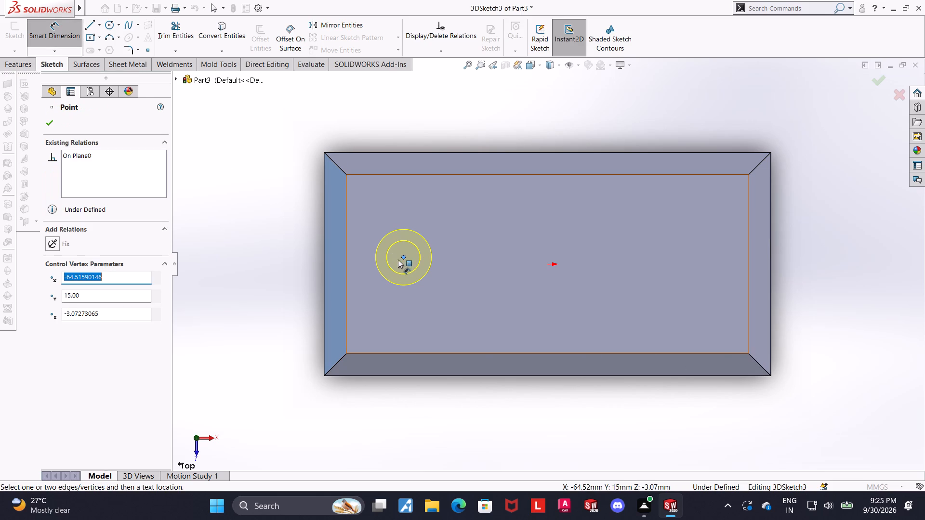
{"action": "left_click", "coordinate": [323, 275]}
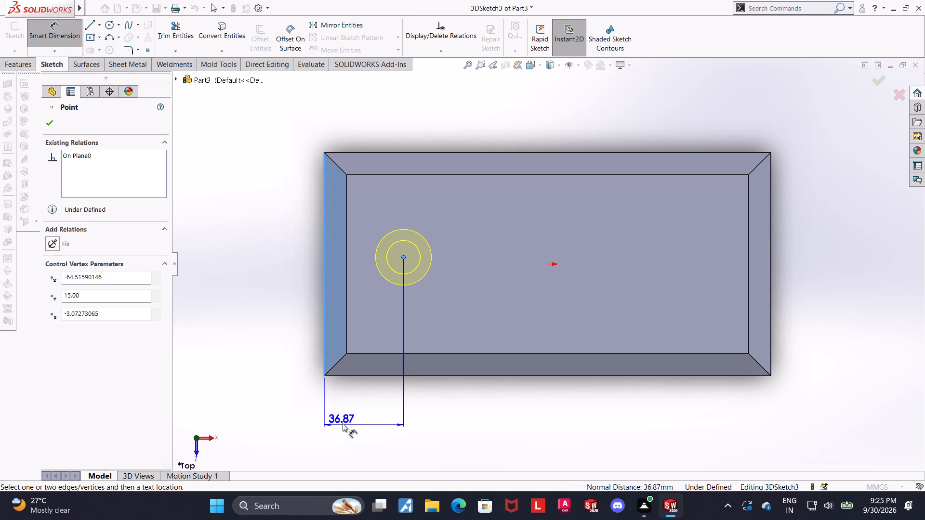
{"action": "left_click", "coordinate": [343, 423]}
{"action": "type", "text": "25"}
{"action": "key", "text": "Return"}
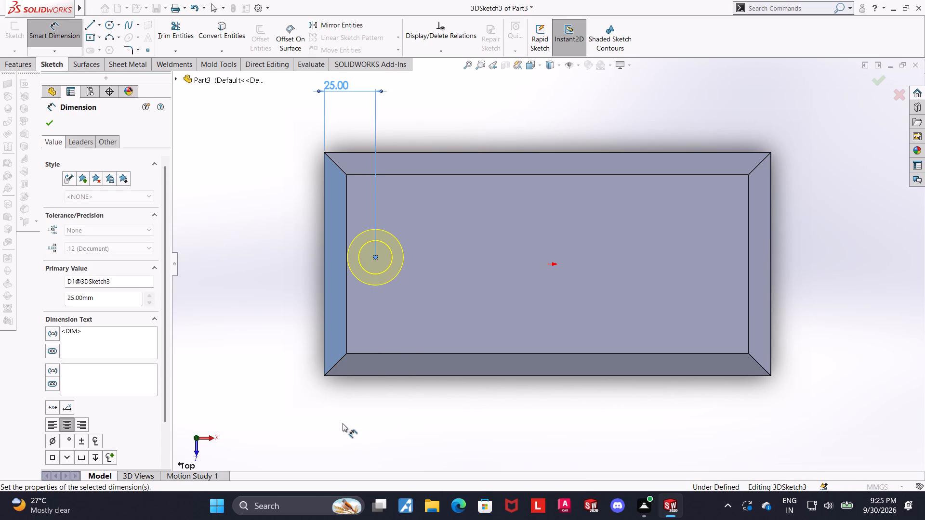
{"action": "key", "text": "Escape"}
Examine the hole preview from the side, above and below, and review its section dimensions, end condition and tolerance settings.
{"action": "middle_click_drag", "start_coordinate": [329, 314], "coordinate": [320, 128]}
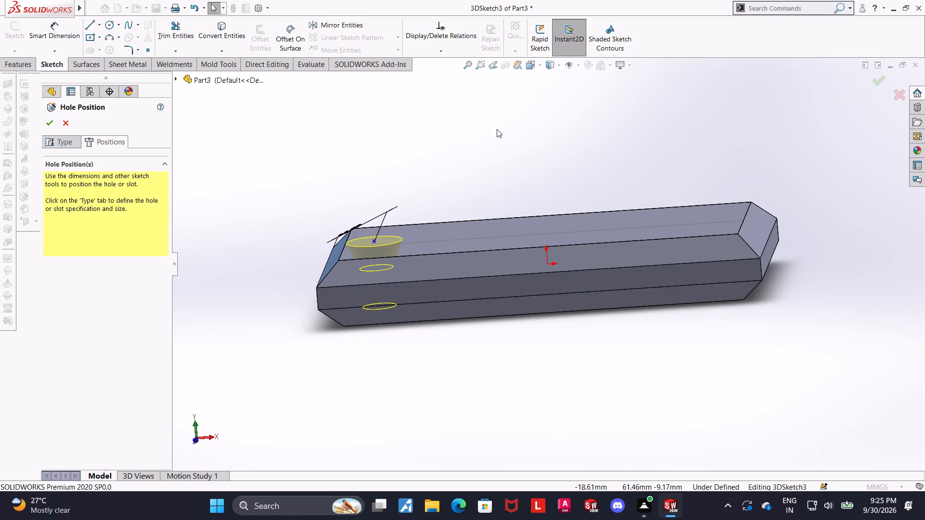
{"action": "middle_click_drag", "start_coordinate": [497, 129], "coordinate": [502, 106]}
{"action": "middle_click_drag", "start_coordinate": [514, 136], "coordinate": [485, 155]}
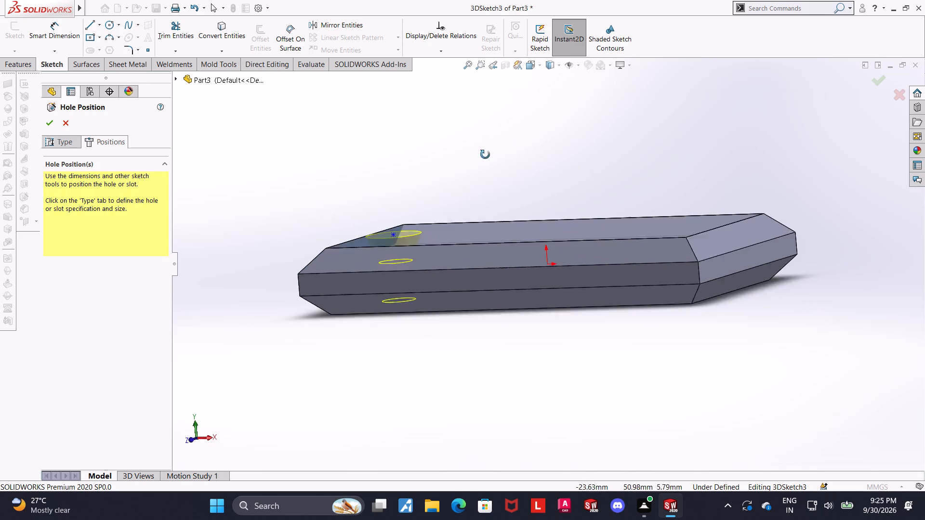
{"action": "middle_click_drag", "start_coordinate": [485, 155], "coordinate": [503, 140]}
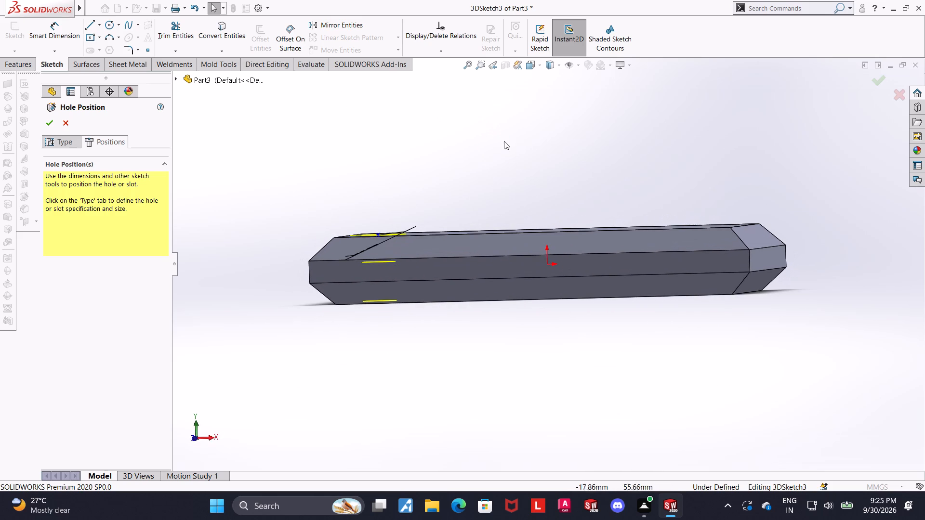
{"action": "left_click", "coordinate": [62, 144]}
{"action": "scroll", "coordinate": [97, 312], "scroll_direction": "down", "scroll_amount": 1}
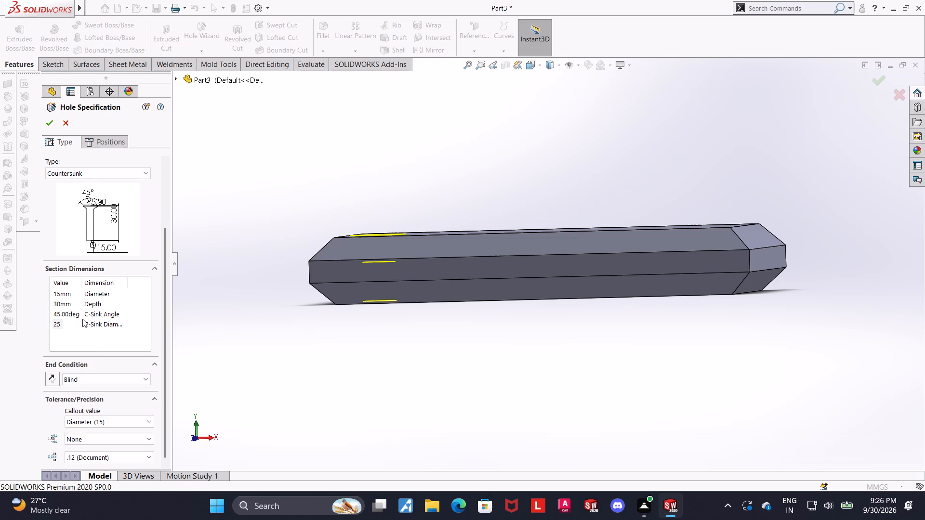
{"action": "middle_click_drag", "start_coordinate": [327, 272], "coordinate": [338, 379]}
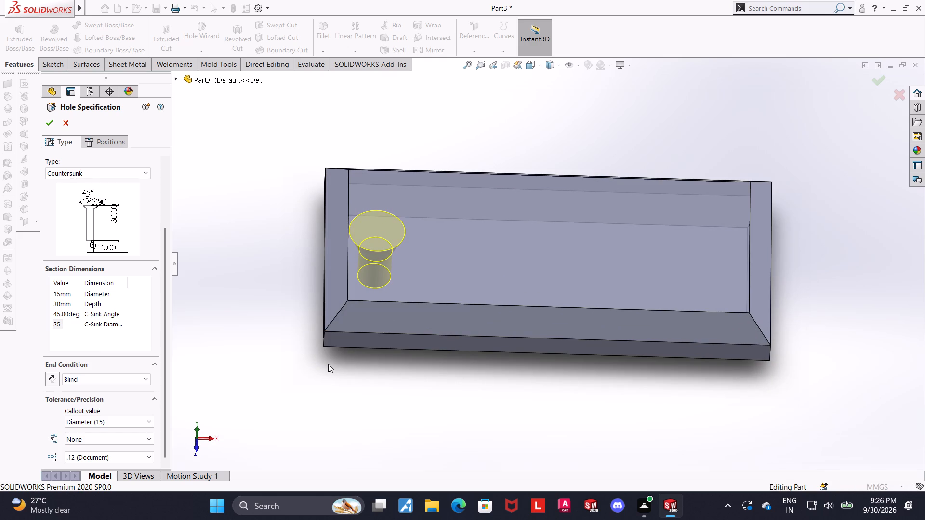
{"action": "middle_click_drag", "start_coordinate": [329, 360], "coordinate": [343, 216]}
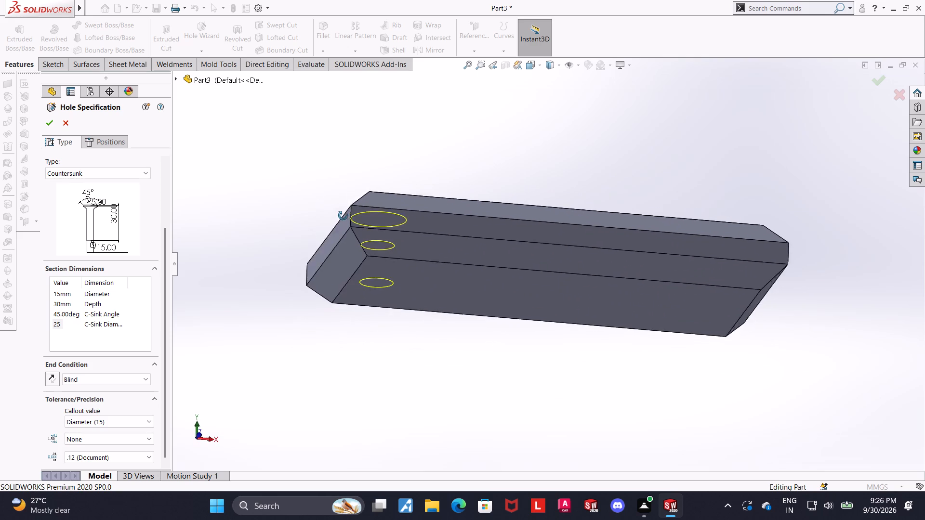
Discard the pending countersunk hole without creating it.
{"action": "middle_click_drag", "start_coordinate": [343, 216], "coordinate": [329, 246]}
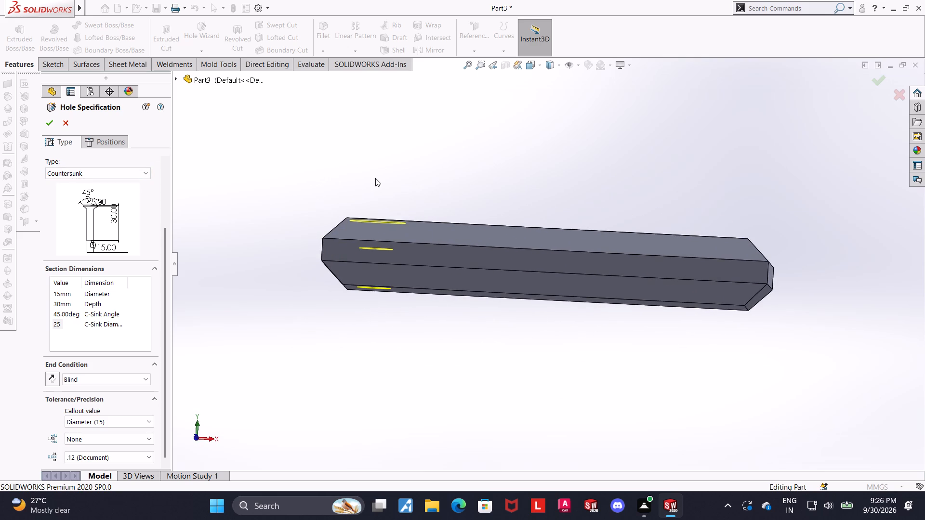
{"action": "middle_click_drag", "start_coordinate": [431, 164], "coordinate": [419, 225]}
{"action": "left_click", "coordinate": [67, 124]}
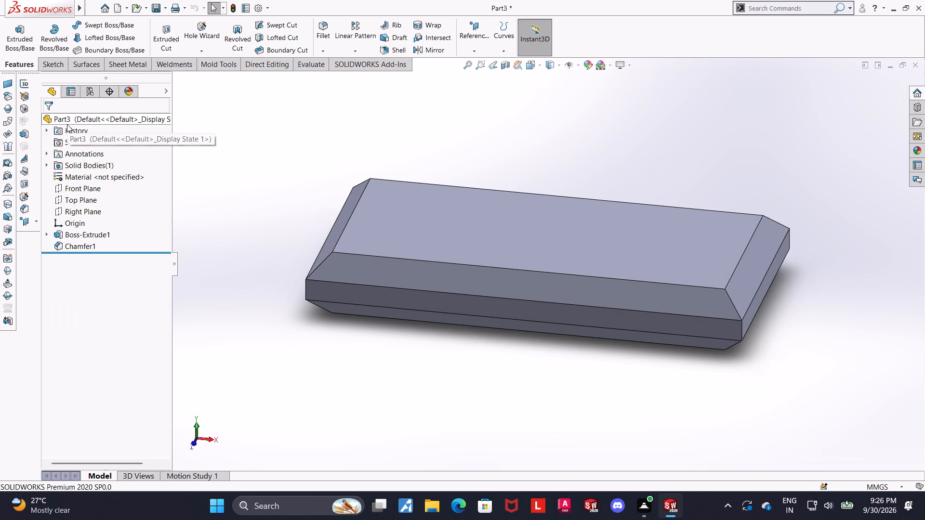
Start a new sketch on the block's large top face, viewed normal to the face.
{"action": "middle_click_drag", "start_coordinate": [165, 143], "coordinate": [175, 189]}
{"action": "middle_click_drag", "start_coordinate": [211, 179], "coordinate": [238, 205]}
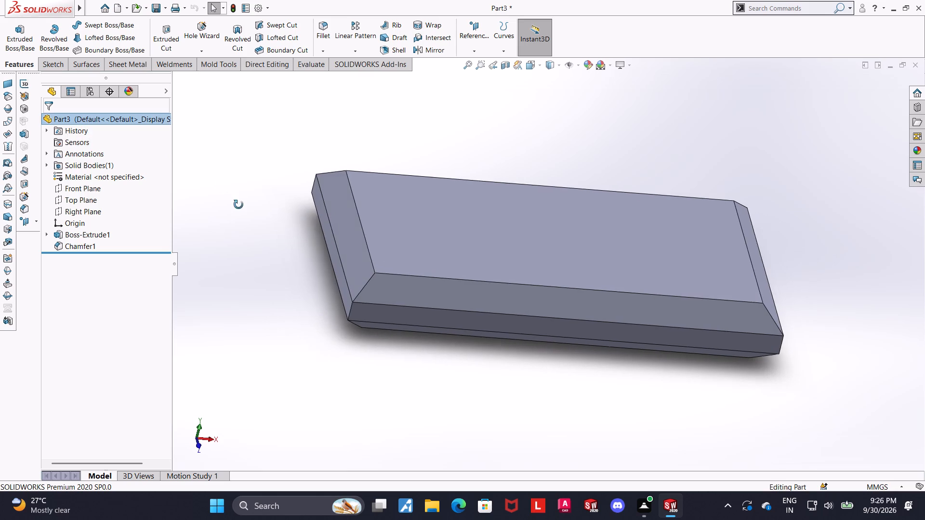
{"action": "middle_click_drag", "start_coordinate": [238, 205], "coordinate": [238, 206]}
{"action": "left_click", "coordinate": [464, 214]}
{"action": "left_click", "coordinate": [545, 187]}
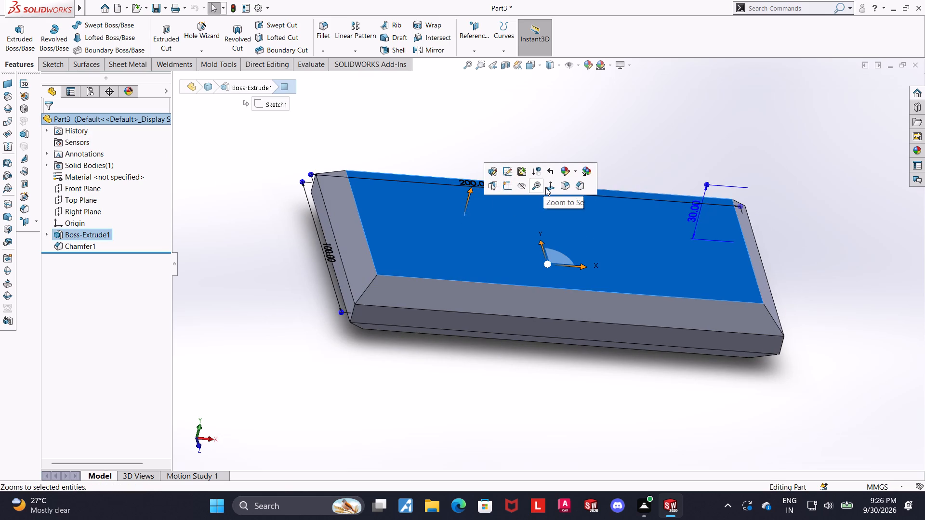
{"action": "left_click", "coordinate": [263, 204]}
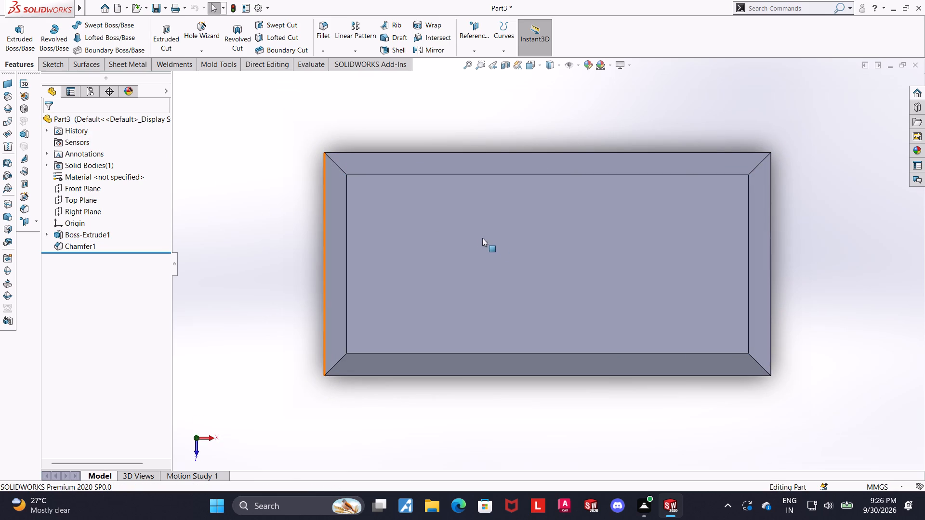
{"action": "left_click", "coordinate": [478, 236]}
{"action": "left_click", "coordinate": [521, 209]}
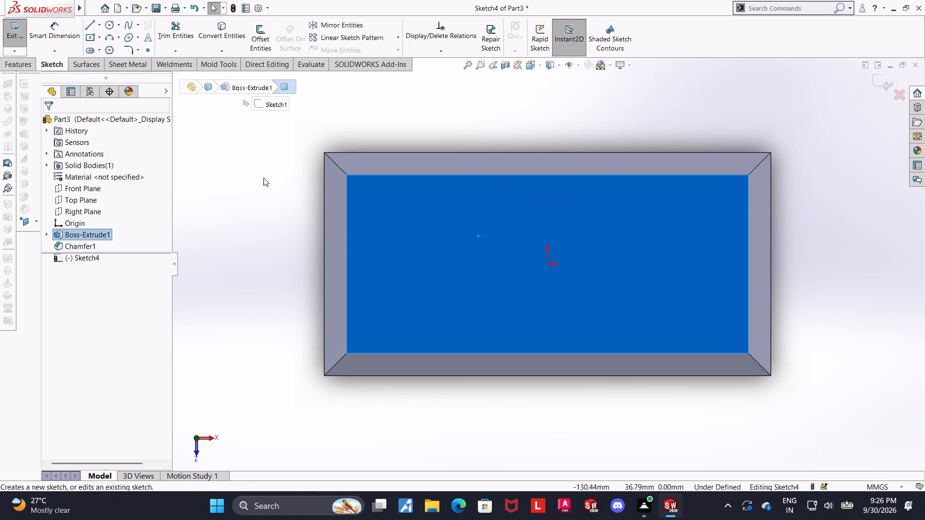
Sketch a 15 mm diameter circle level with the origin, its centre about 67 mm from it toward one short edge.
{"action": "left_click", "coordinate": [110, 27]}
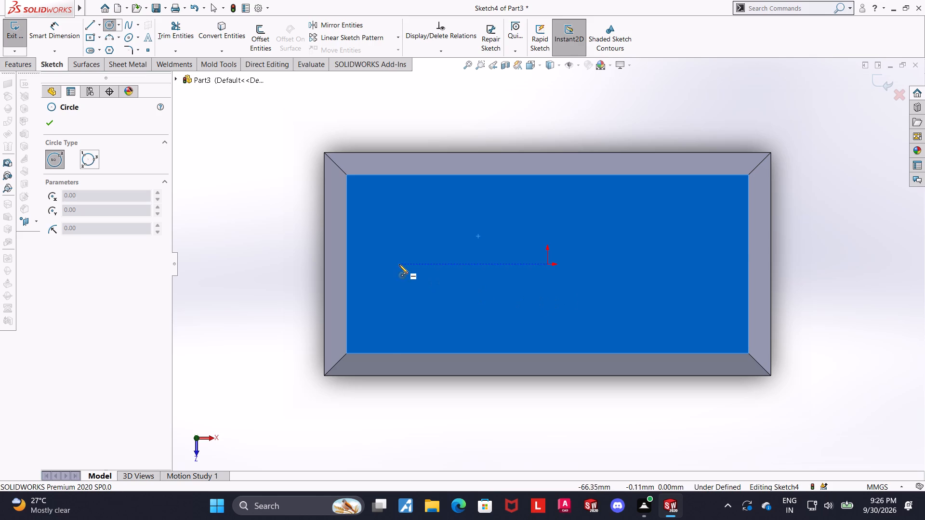
{"action": "left_click", "coordinate": [399, 264]}
{"action": "left_click", "coordinate": [424, 254]}
{"action": "key", "text": "Escape"}
{"action": "left_click", "coordinate": [56, 34]}
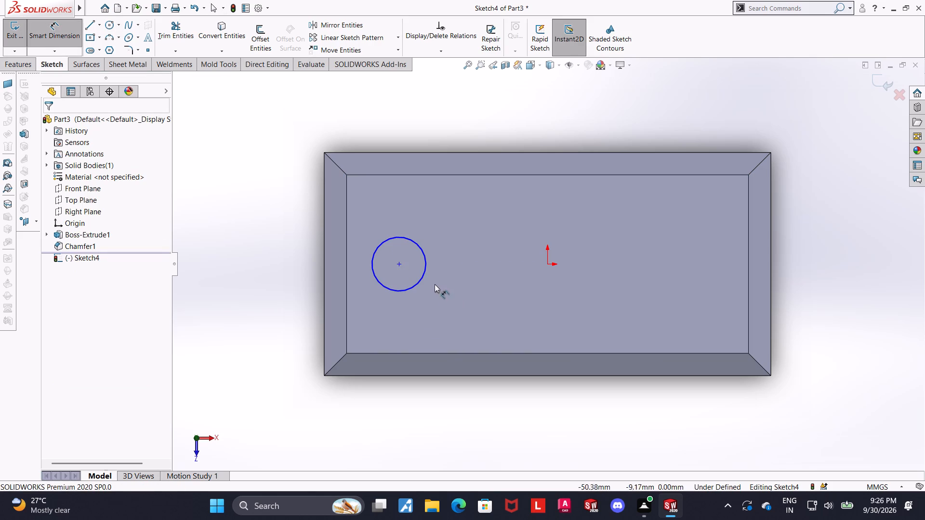
{"action": "left_click", "coordinate": [425, 274]}
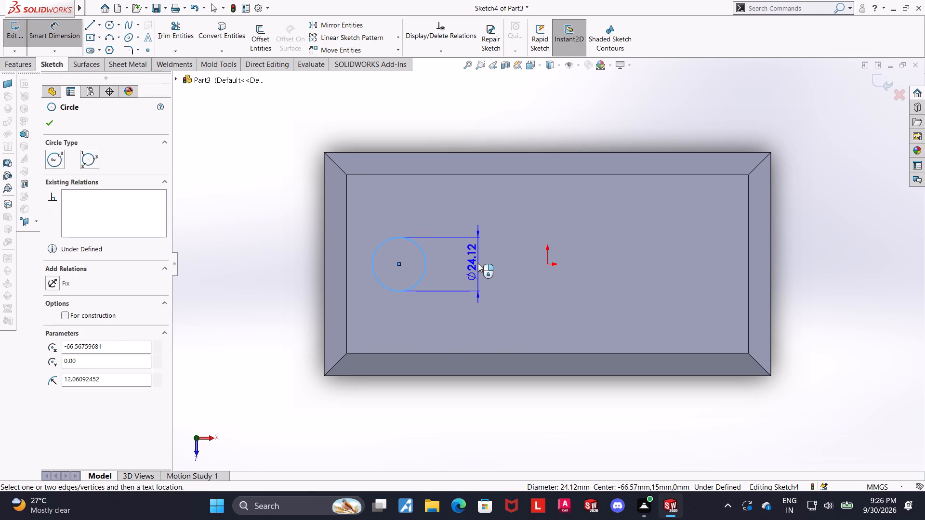
{"action": "left_click", "coordinate": [478, 263]}
{"action": "type", "text": "15"}
{"action": "key", "text": "Return"}
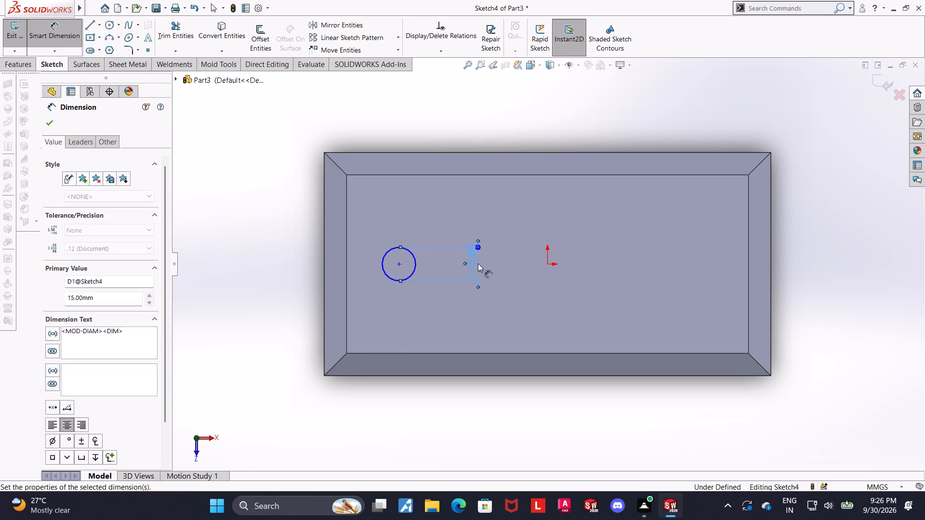
{"action": "key", "text": "Escape"}
{"action": "left_click_drag", "start_coordinate": [472, 273], "coordinate": [325, 257]}
{"action": "key", "text": "Escape"}
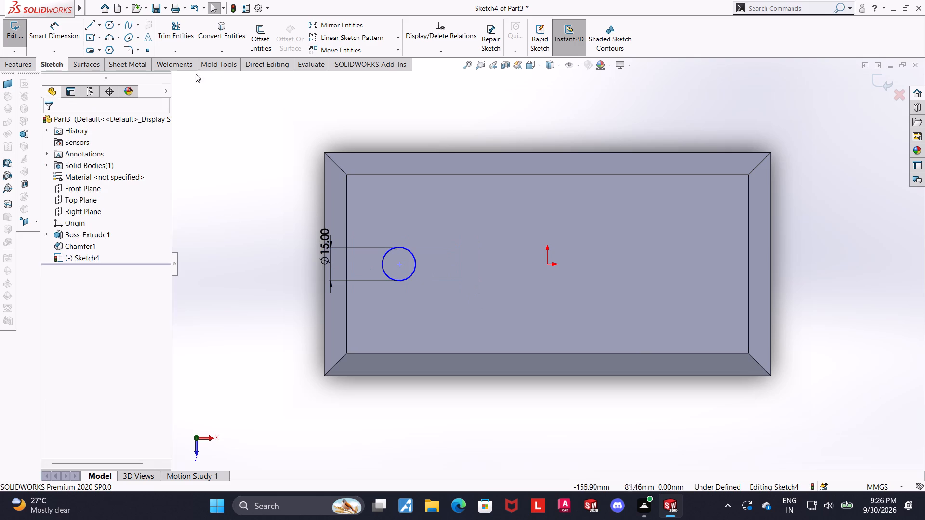
Sketch a 30 mm diameter circle level with the origin, its centre about 15 mm from it toward the 15 mm circle.
{"action": "left_click", "coordinate": [110, 25]}
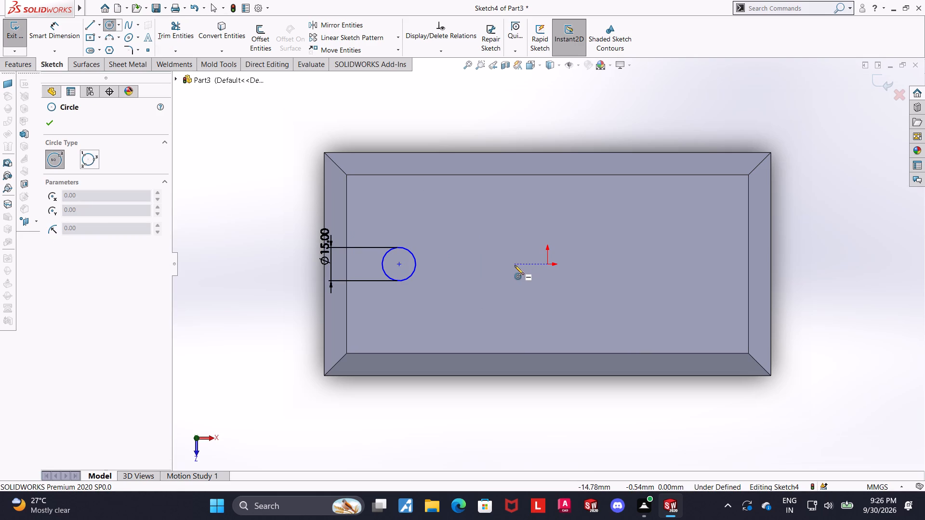
{"action": "left_click", "coordinate": [515, 265]}
{"action": "left_click", "coordinate": [533, 228]}
{"action": "key", "text": "Escape"}
{"action": "left_click", "coordinate": [61, 29]}
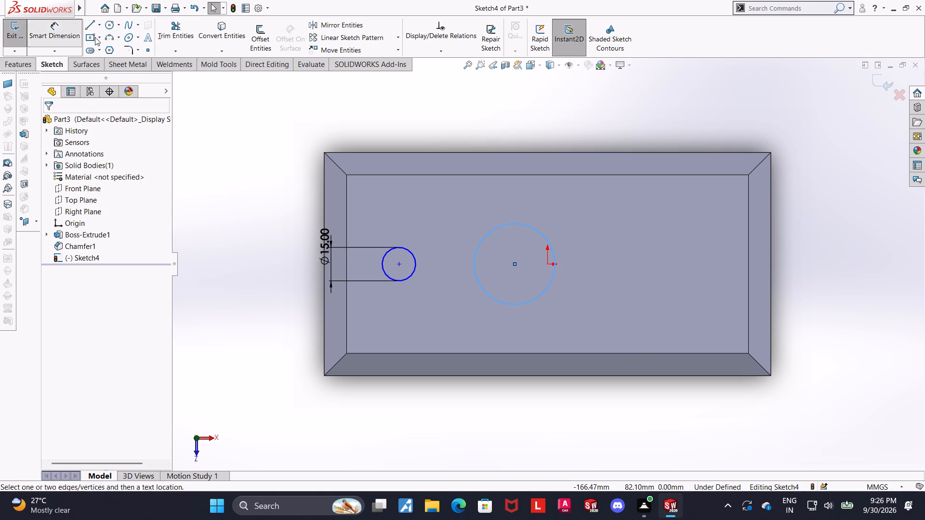
{"action": "left_click", "coordinate": [532, 225]}
{"action": "left_click", "coordinate": [532, 202]}
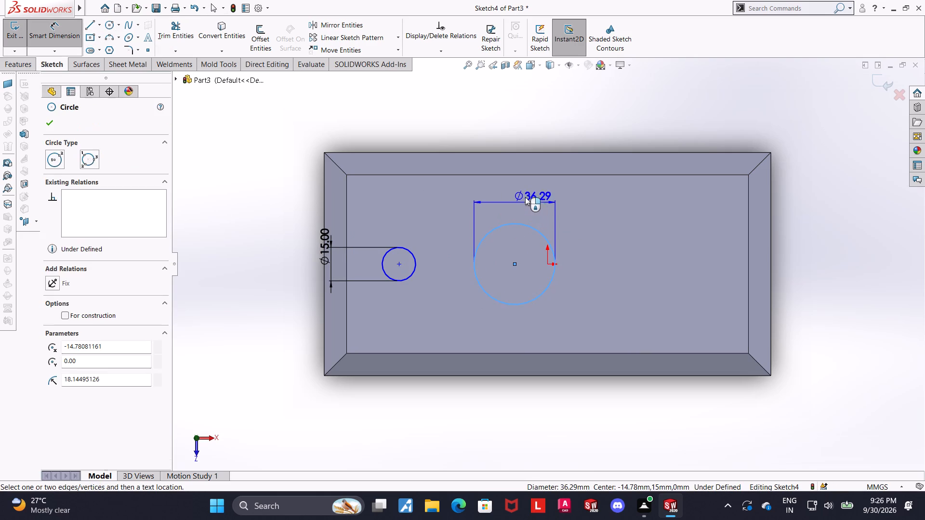
{"action": "type", "text": "30"}
{"action": "key", "text": "Return"}
{"action": "key", "text": "Escape"}
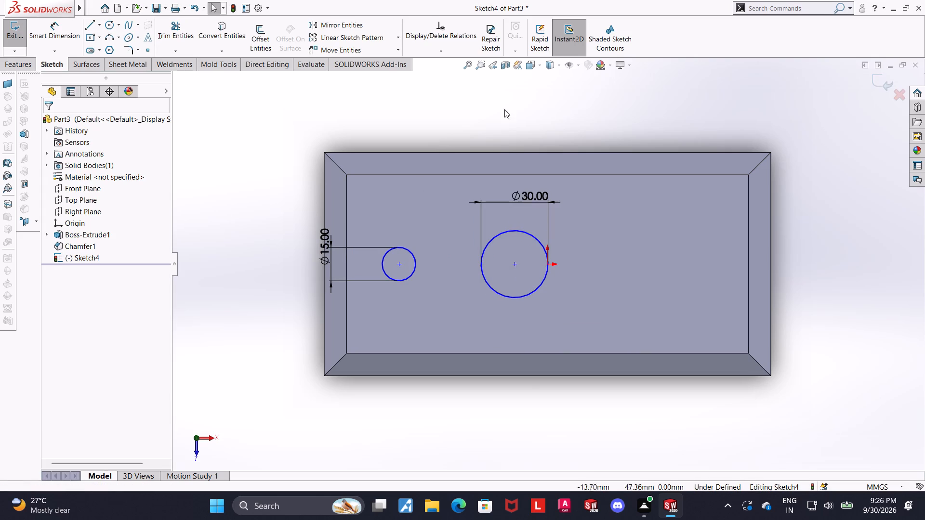
Sketch a 45 mm diameter circle level with the origin, its centre about 54 mm from it toward the opposite short edge.
{"action": "left_click", "coordinate": [107, 27]}
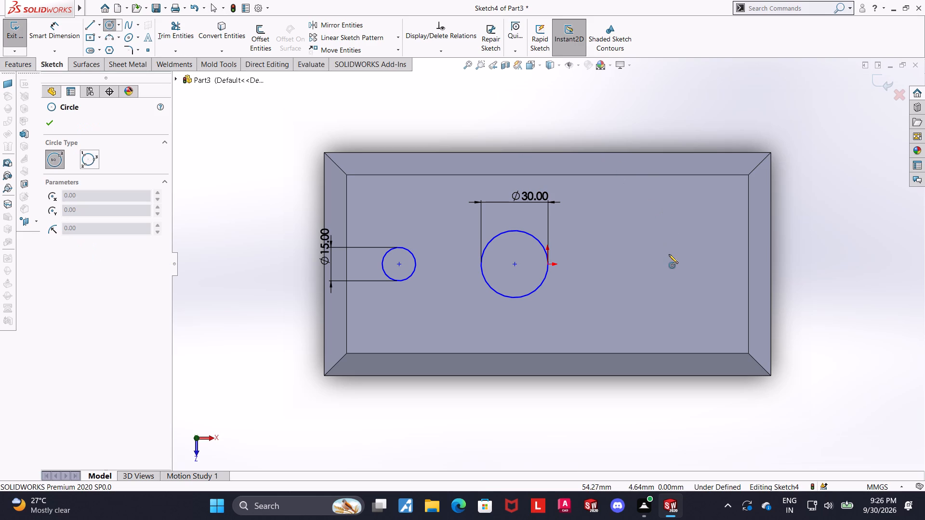
{"action": "left_click", "coordinate": [669, 264]}
{"action": "left_click", "coordinate": [682, 228]}
{"action": "key", "text": "Escape"}
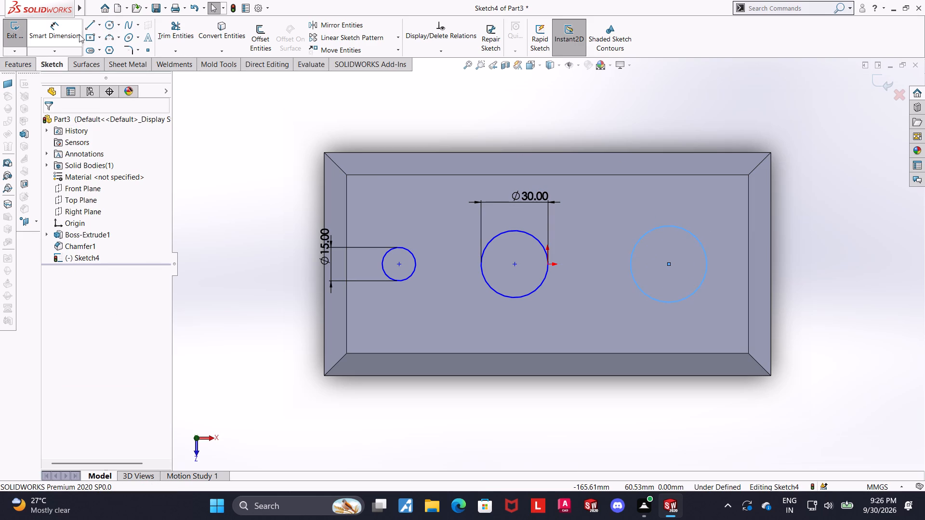
{"action": "left_click", "coordinate": [72, 27]}
{"action": "left_click", "coordinate": [661, 226]}
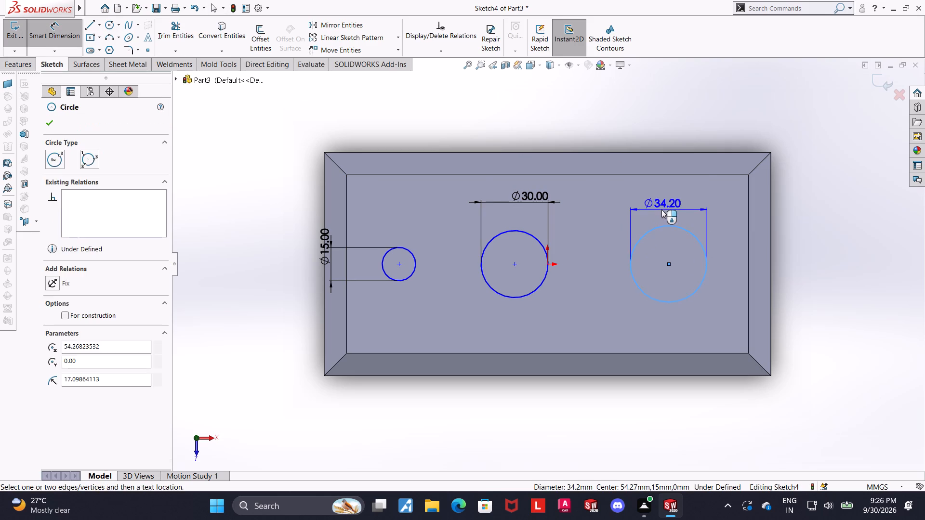
{"action": "left_click", "coordinate": [661, 209]}
{"action": "type", "text": "45"}
{"action": "key", "text": "Return"}
{"action": "key", "text": "Escape"}
{"action": "key", "text": "Escape"}
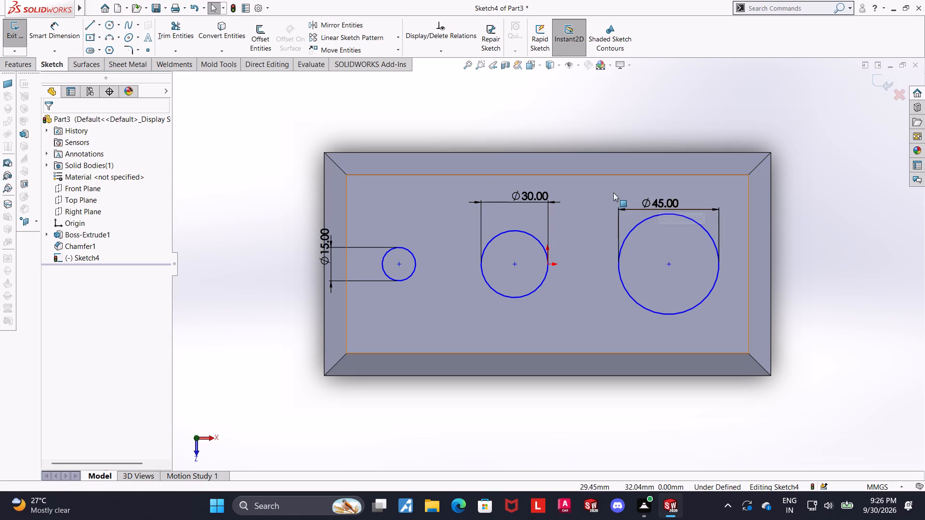
Apply a Horizontal relation to the centres of the three circles and the origin.
{"action": "left_click", "coordinate": [399, 263]}
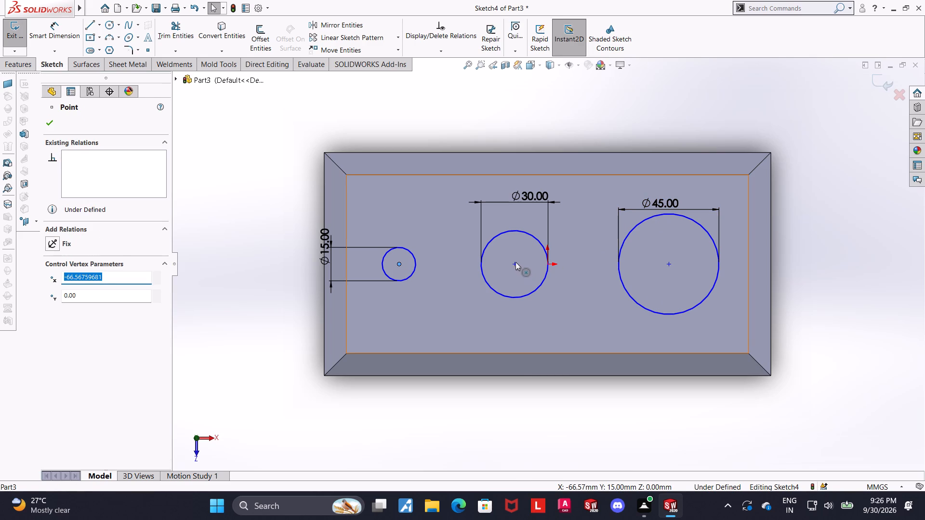
{"action": "left_click", "coordinate": [515, 263], "text": "ctrl"}
{"action": "left_click", "coordinate": [546, 265], "text": "ctrl"}
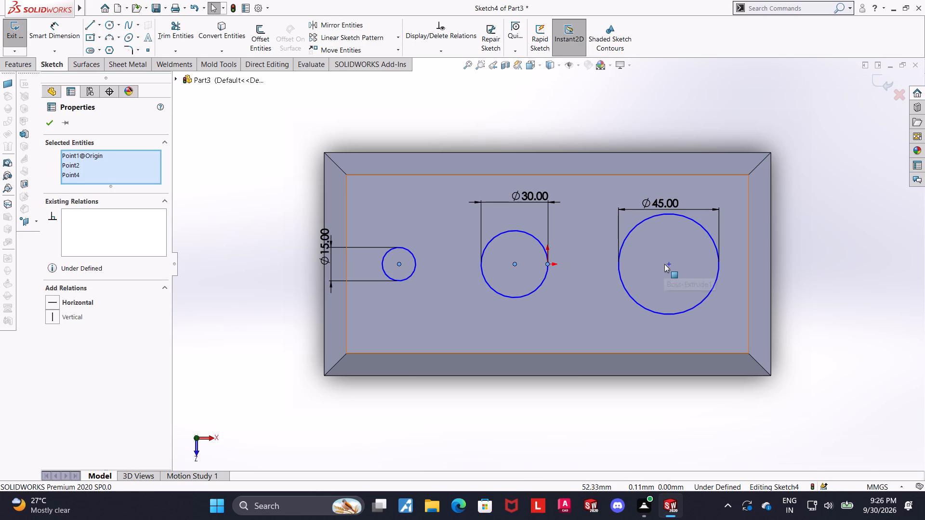
{"action": "left_click", "coordinate": [667, 265], "text": "ctrl"}
{"action": "left_click", "coordinate": [56, 312]}
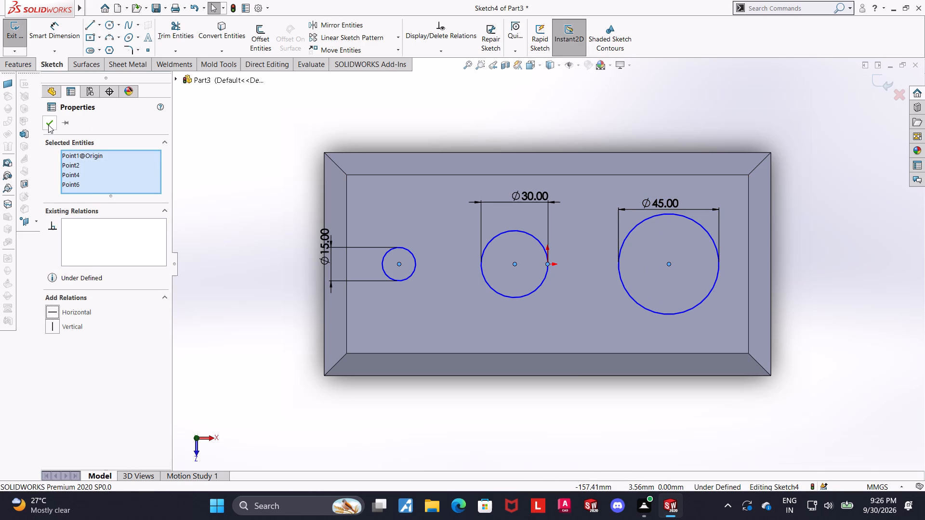
{"action": "left_click", "coordinate": [48, 125]}
{"action": "key", "text": "Escape"}
{"action": "key", "text": "Escape"}
{"action": "key", "text": "Escape"}
{"action": "key", "text": "Escape"}
Dimension the 15 mm circle's centre 25 mm from the block's nearest short outer edge.
{"action": "left_click", "coordinate": [53, 26]}
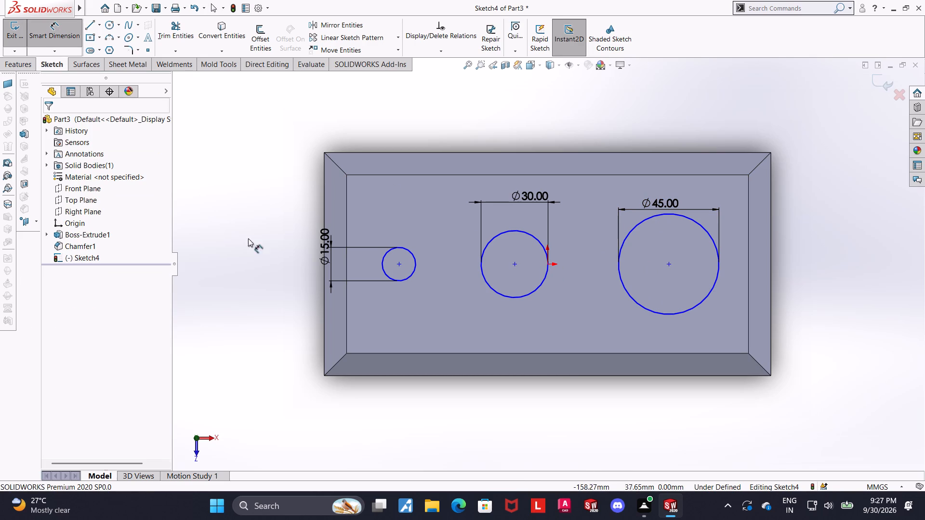
{"action": "left_click", "coordinate": [323, 332]}
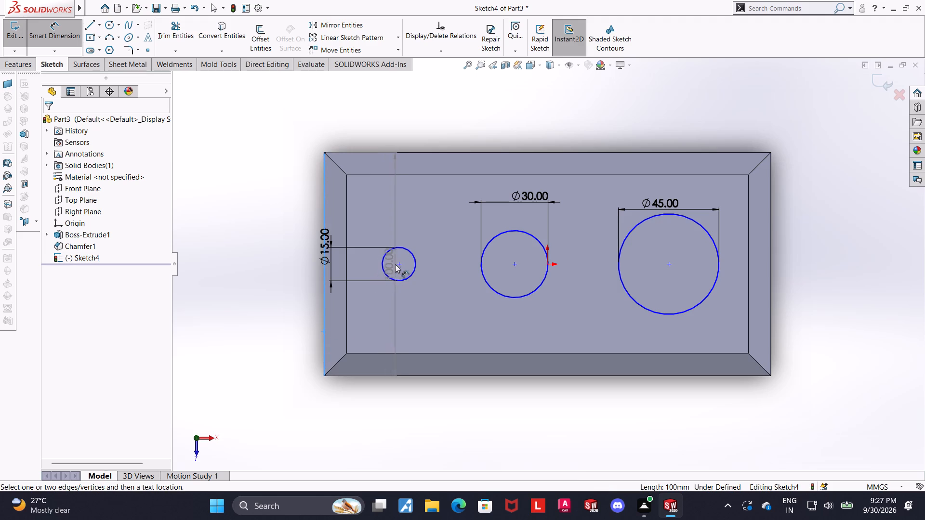
{"action": "left_click", "coordinate": [400, 262]}
{"action": "left_click", "coordinate": [373, 420]}
{"action": "type", "text": "25"}
{"action": "key", "text": "Return"}
{"action": "key", "text": "Escape"}
{"action": "key", "text": "Escape"}
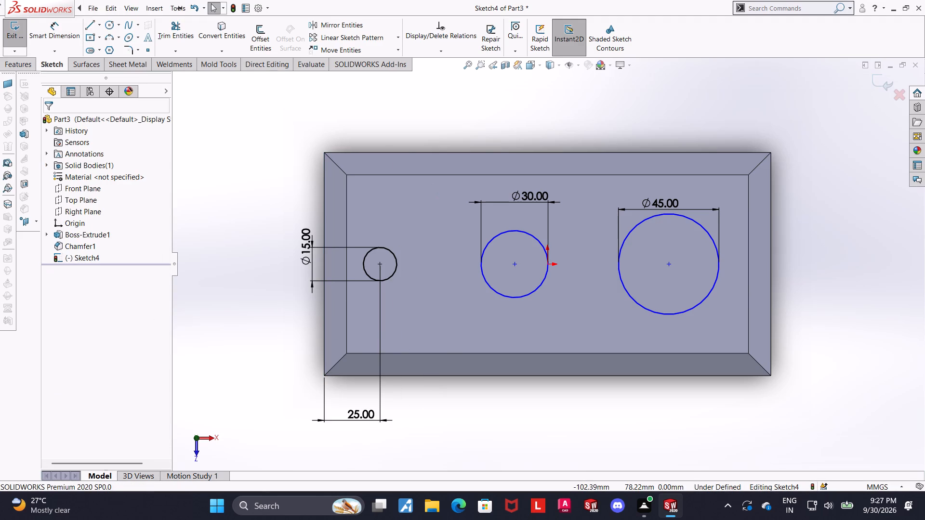
Dimension the horizontal distance between the centres of the 15 mm and 30 mm circles as 50 mm.
{"action": "left_click", "coordinate": [49, 27]}
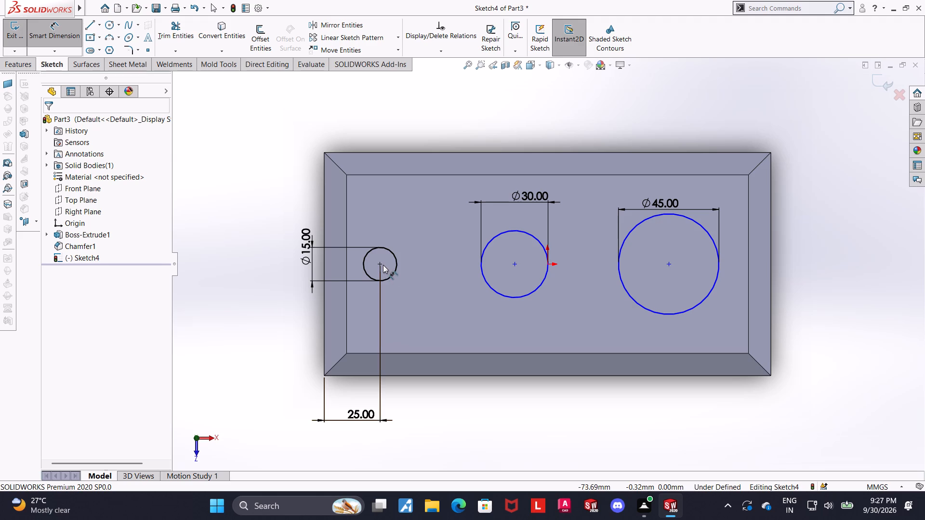
{"action": "left_click", "coordinate": [380, 265]}
{"action": "left_click", "coordinate": [514, 264]}
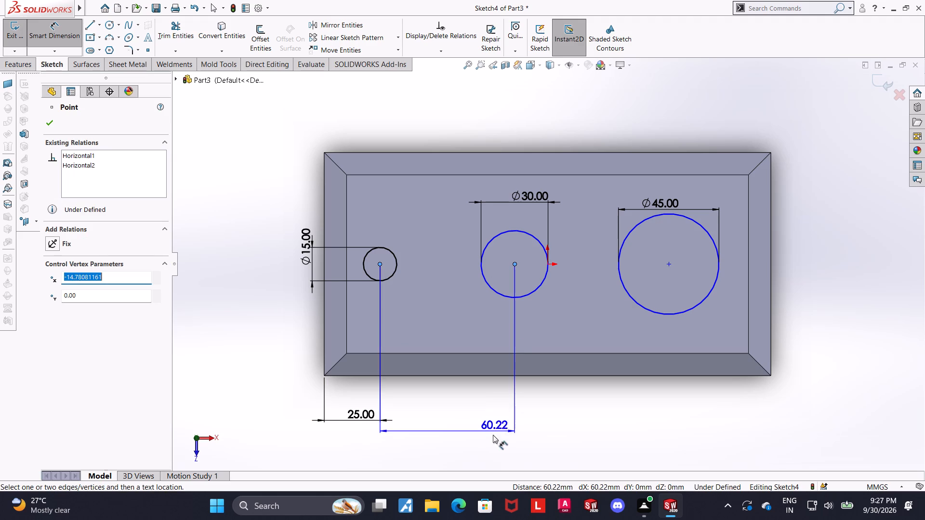
{"action": "left_click", "coordinate": [495, 419]}
{"action": "type", "text": "50"}
{"action": "key", "text": "Return"}
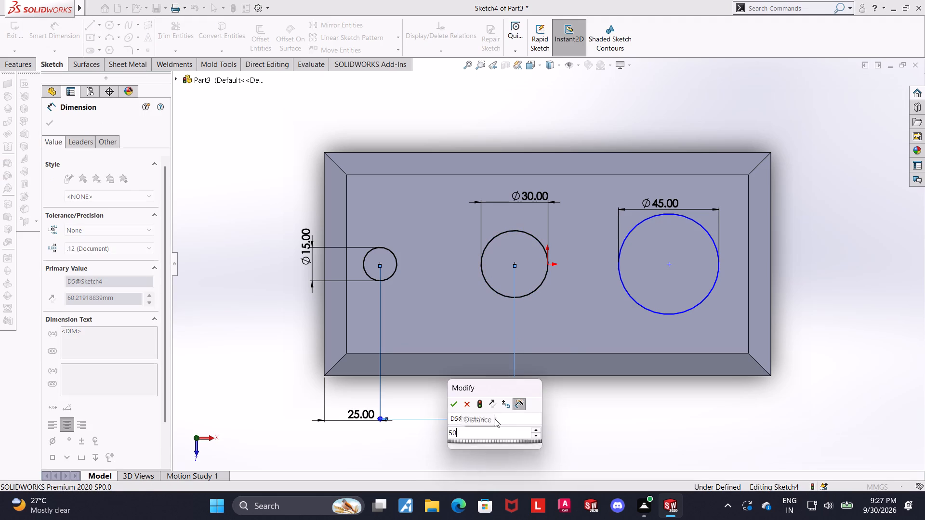
{"action": "key", "text": "Escape"}
{"action": "key", "text": "Escape"}
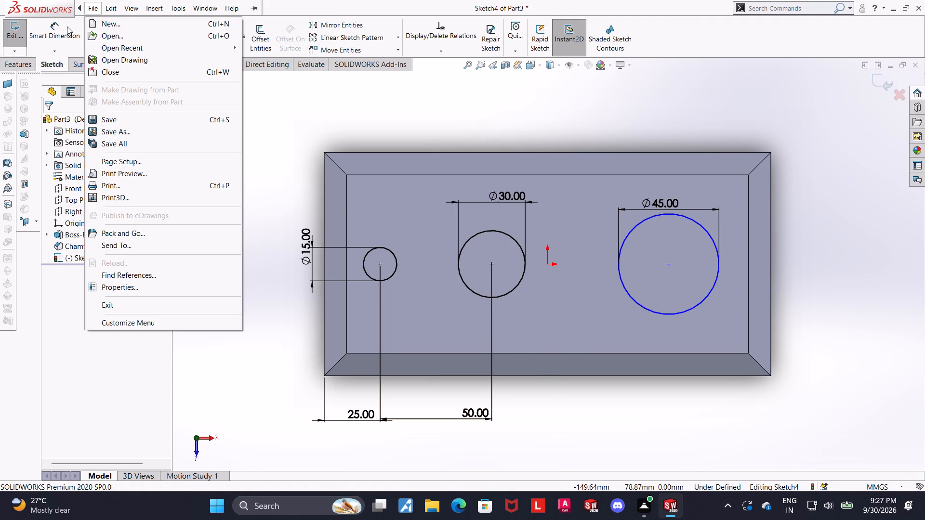
Dimension the horizontal distance between the centres of the 30 mm and 45 mm circles as 75 mm and finish the sketch.
{"action": "left_click", "coordinate": [67, 26]}
{"action": "left_click", "coordinate": [494, 263]}
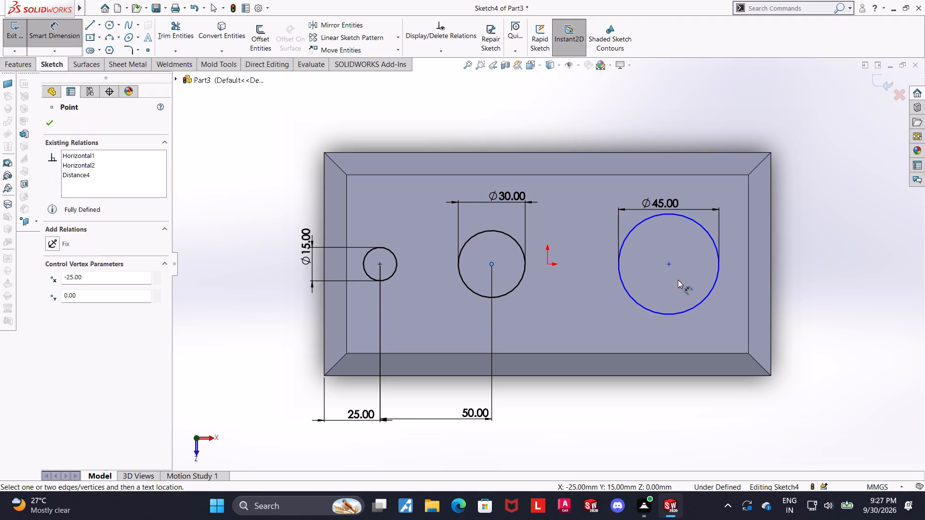
{"action": "left_click", "coordinate": [671, 266]}
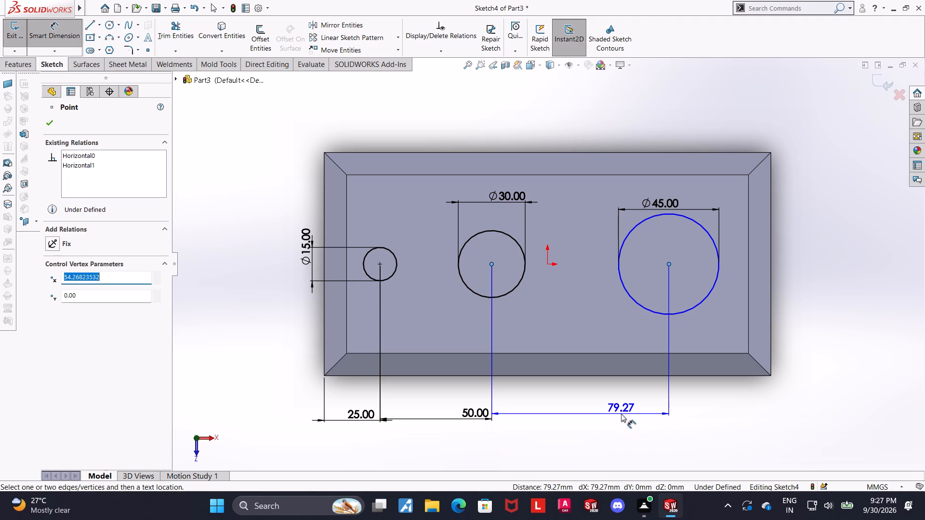
{"action": "left_click", "coordinate": [621, 414]}
{"action": "type", "text": "75"}
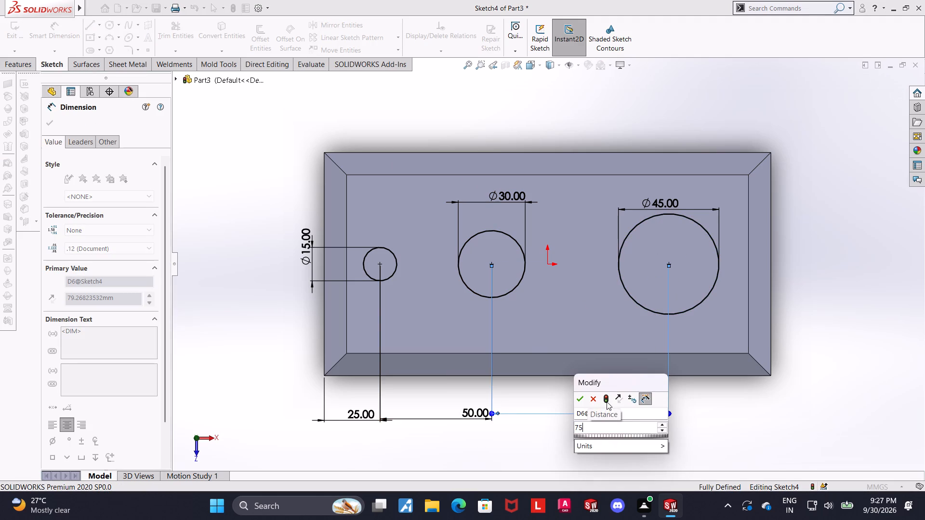
{"action": "key", "text": "Return"}
{"action": "key", "text": "Escape"}
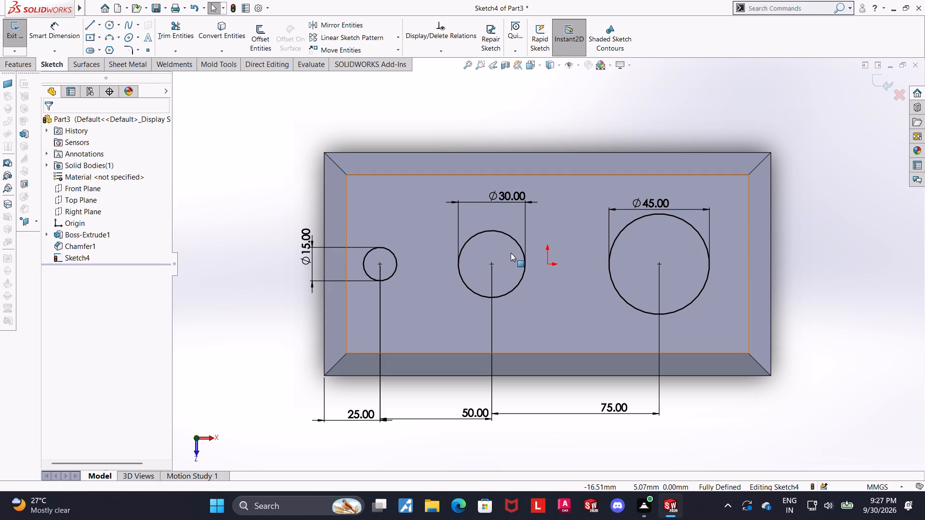
{"action": "left_click", "coordinate": [871, 79]}
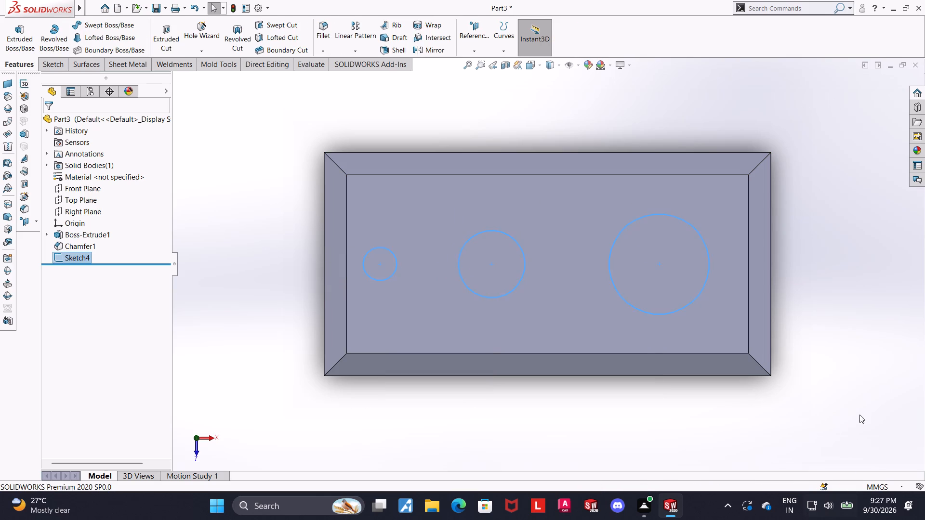
Cut-extrude the three-circle sketch using the Up To Surface end condition, ending at the block's flat bottom face.
{"action": "middle_click_drag", "start_coordinate": [860, 399], "coordinate": [822, 221]}
{"action": "middle_click_drag", "start_coordinate": [826, 241], "coordinate": [856, 292]}
{"action": "left_click", "coordinate": [162, 39]}
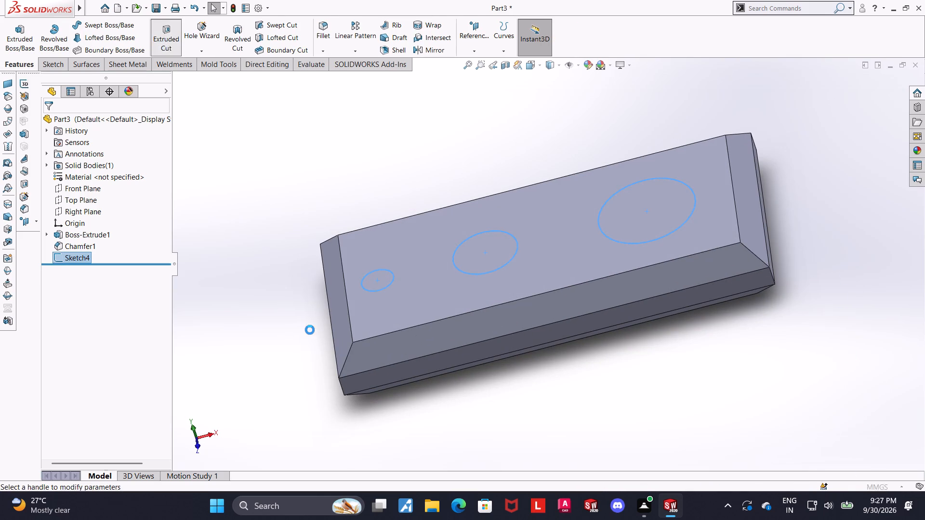
{"action": "middle_click_drag", "start_coordinate": [309, 328], "coordinate": [295, 226]}
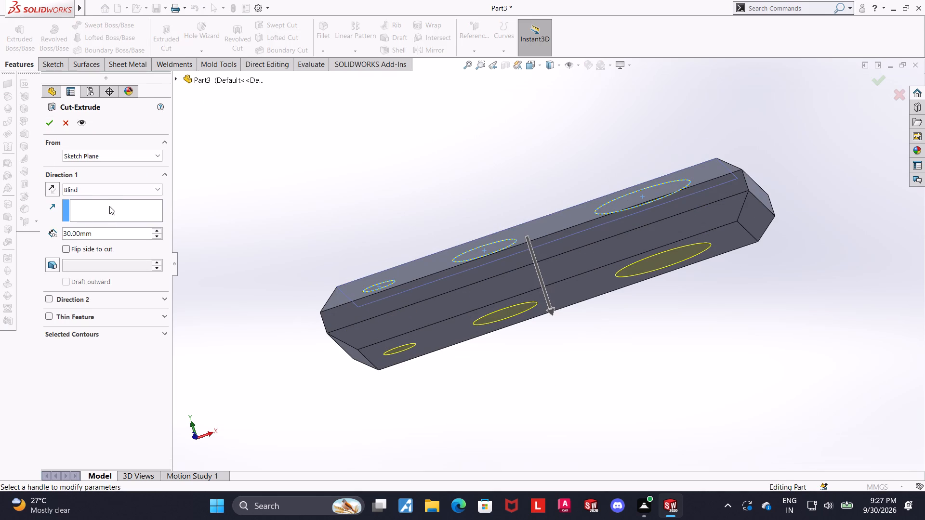
{"action": "left_click", "coordinate": [107, 193]}
{"action": "left_click", "coordinate": [106, 242]}
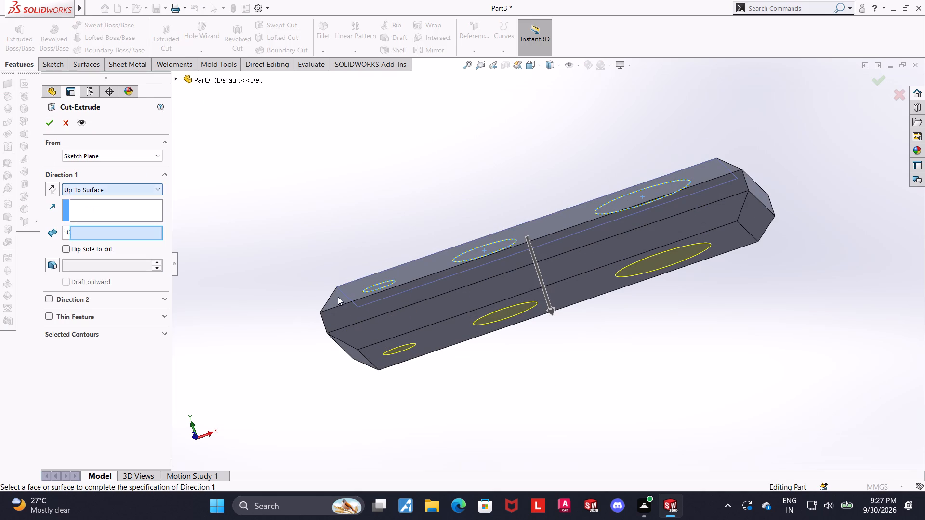
{"action": "middle_click_drag", "start_coordinate": [614, 383], "coordinate": [618, 285]}
{"action": "left_click", "coordinate": [606, 278]}
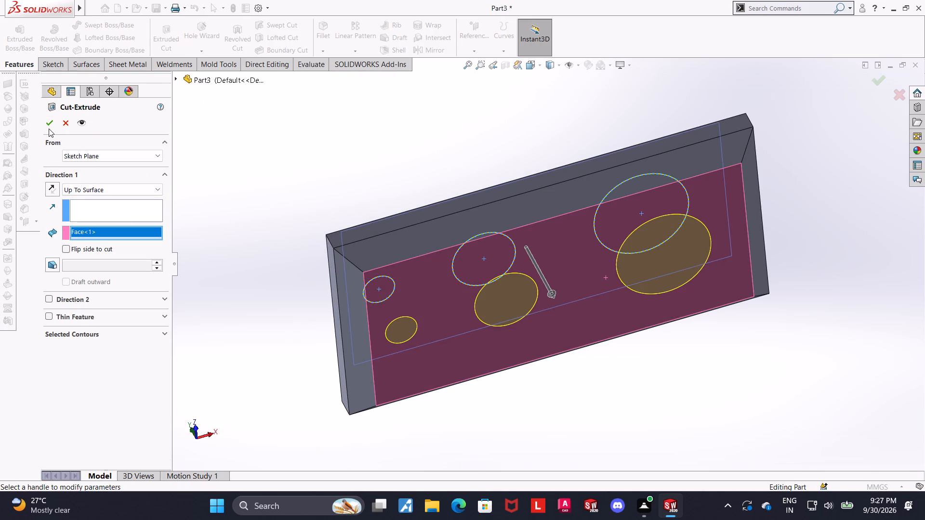
{"action": "left_click", "coordinate": [49, 129]}
{"action": "middle_click_drag", "start_coordinate": [750, 343], "coordinate": [698, 514]}
{"action": "middle_click_drag", "start_coordinate": [688, 371], "coordinate": [699, 422]}
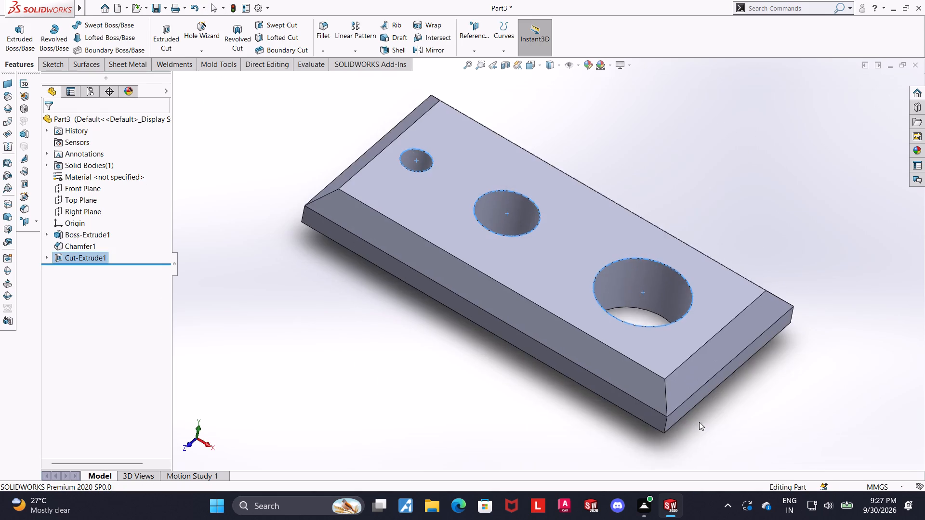
{"action": "middle_click_drag", "start_coordinate": [699, 422], "coordinate": [699, 423]}
{"action": "middle_click_drag", "start_coordinate": [700, 421], "coordinate": [768, 436]}
{"action": "scroll", "coordinate": [762, 418], "scroll_direction": "up", "scroll_amount": 1}
{"action": "middle_click_drag", "start_coordinate": [737, 307], "coordinate": [727, 370]}
{"action": "left_click", "coordinate": [841, 232]}
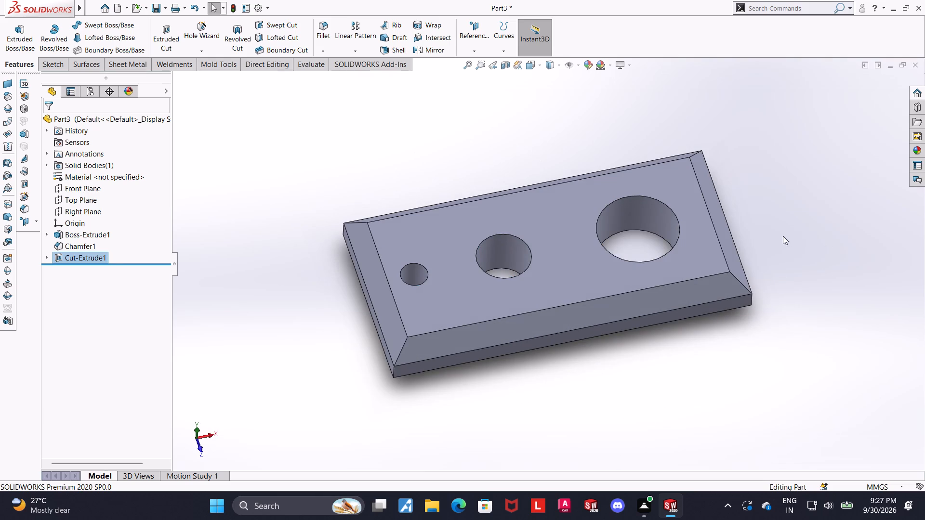
Chamfer the top edges of all three holes at 5 mm and 45 degrees.
{"action": "scroll", "coordinate": [762, 234], "scroll_direction": "down", "scroll_amount": 2}
{"action": "scroll", "coordinate": [413, 134], "scroll_direction": "up", "scroll_amount": 3}
{"action": "scroll", "coordinate": [326, 136], "scroll_direction": "down", "scroll_amount": 2}
{"action": "left_click", "coordinate": [323, 50]}
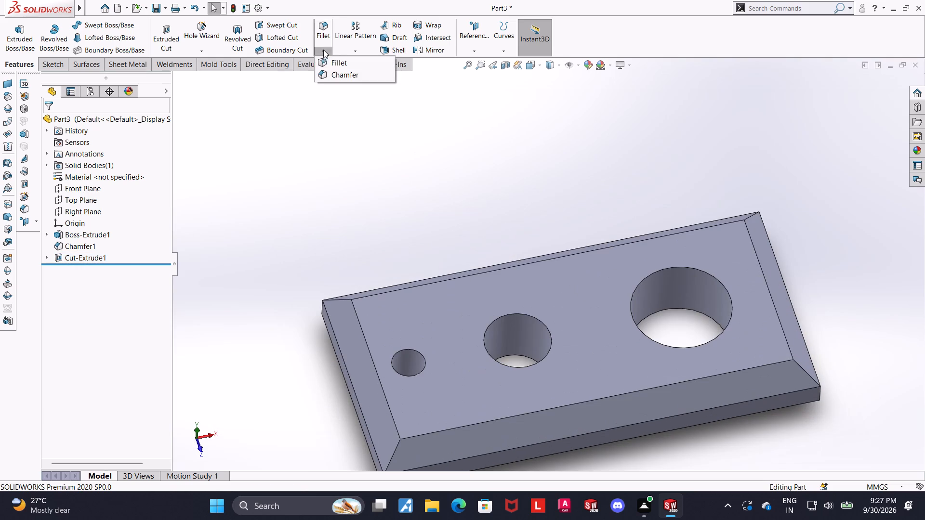
{"action": "left_click", "coordinate": [329, 72]}
{"action": "left_click", "coordinate": [411, 349]}
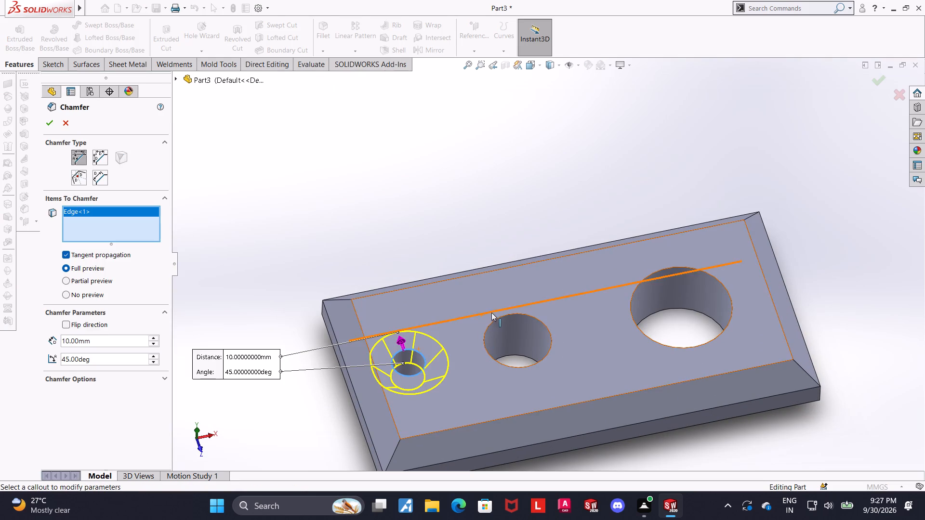
{"action": "left_click", "coordinate": [502, 315]}
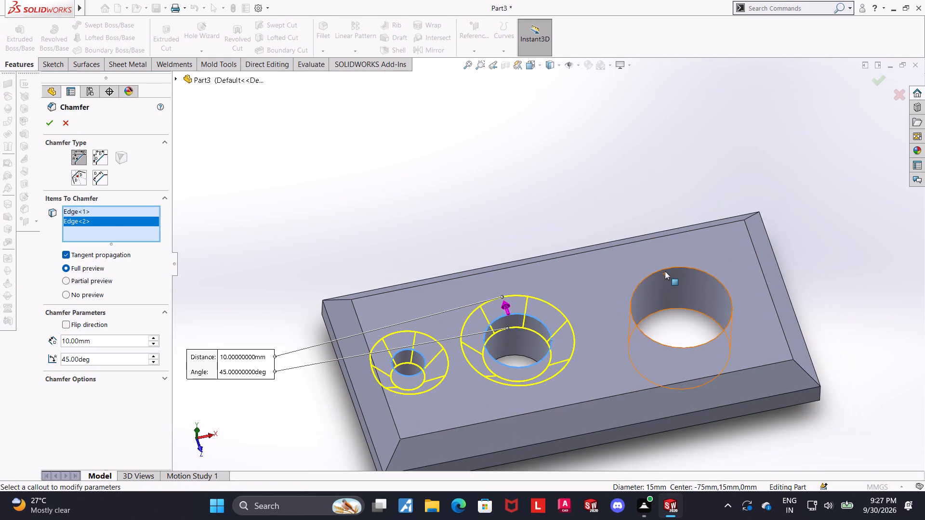
{"action": "left_click", "coordinate": [665, 269]}
{"action": "left_click_drag", "start_coordinate": [104, 341], "coordinate": [0, 333]}
{"action": "key", "text": "5"}
{"action": "key", "text": "Delete"}
{"action": "key", "text": "backslash"}
{"action": "key", "text": "Return"}
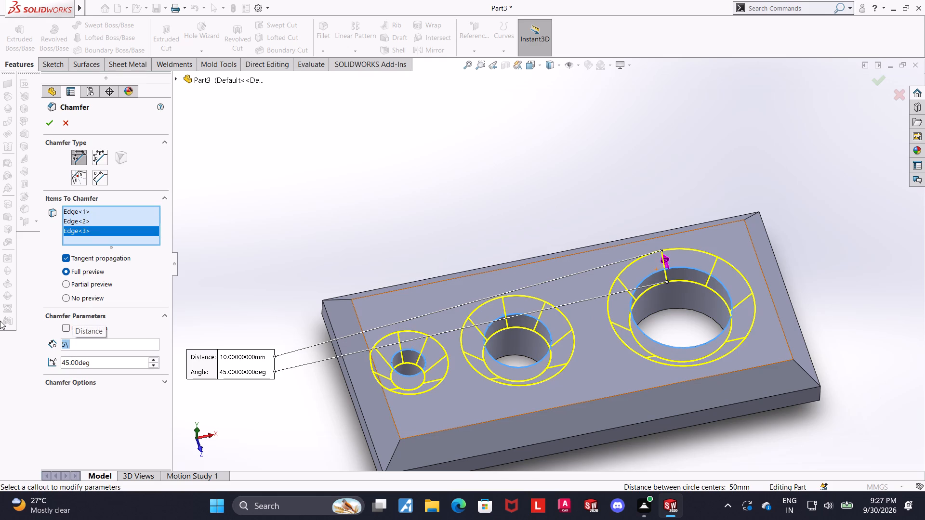
{"action": "left_click", "coordinate": [96, 348]}
{"action": "left_click", "coordinate": [96, 339]}
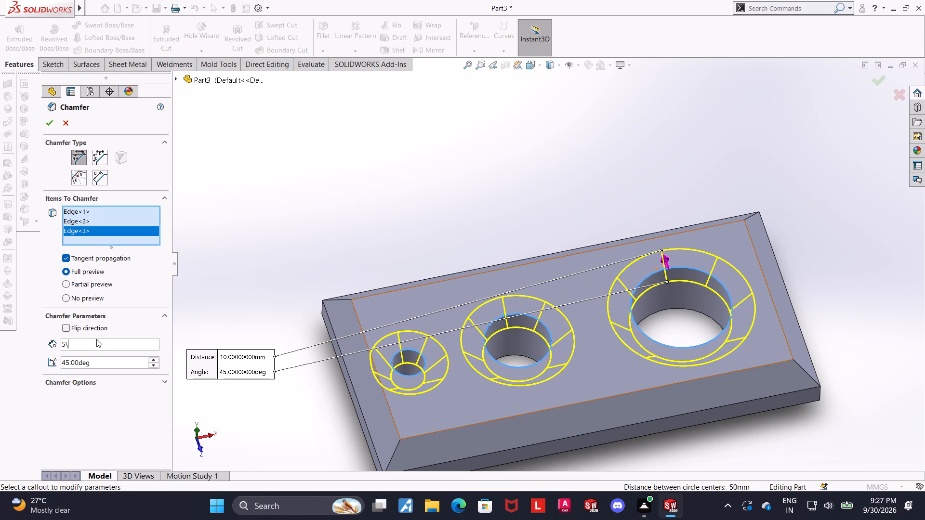
{"action": "key", "text": "BackSpace"}
{"action": "key", "text": "Return"}
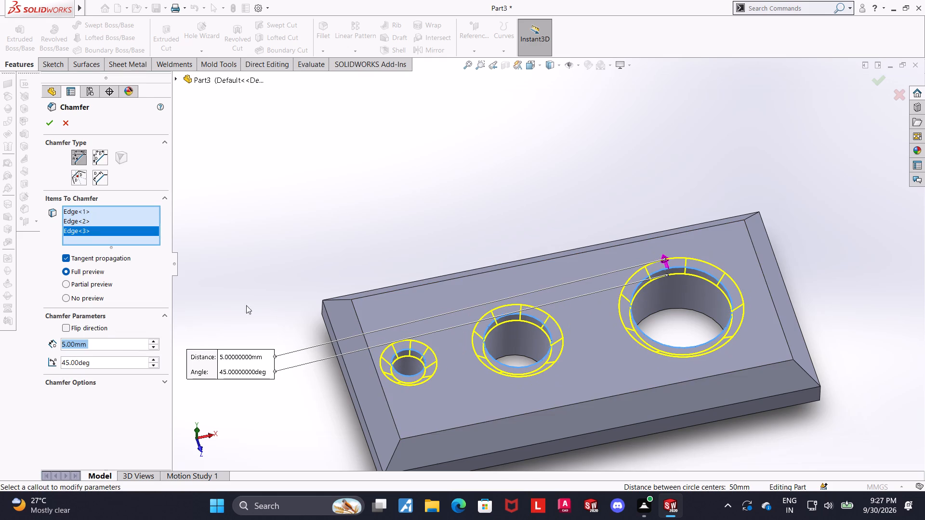
{"action": "left_click", "coordinate": [49, 128]}
{"action": "scroll", "coordinate": [578, 246], "scroll_direction": "up", "scroll_amount": 5}
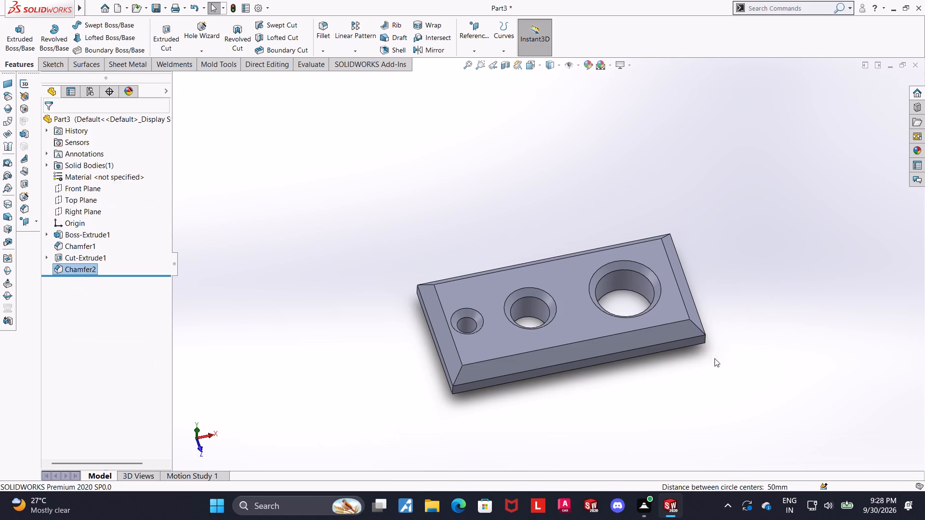
{"action": "left_click", "coordinate": [714, 358]}
Examine the through holes and their chamfers inside the block using the Wireframe display style.
{"action": "scroll", "coordinate": [682, 411], "scroll_direction": "up", "scroll_amount": 1}
{"action": "middle_click_drag", "start_coordinate": [640, 411], "coordinate": [609, 313]}
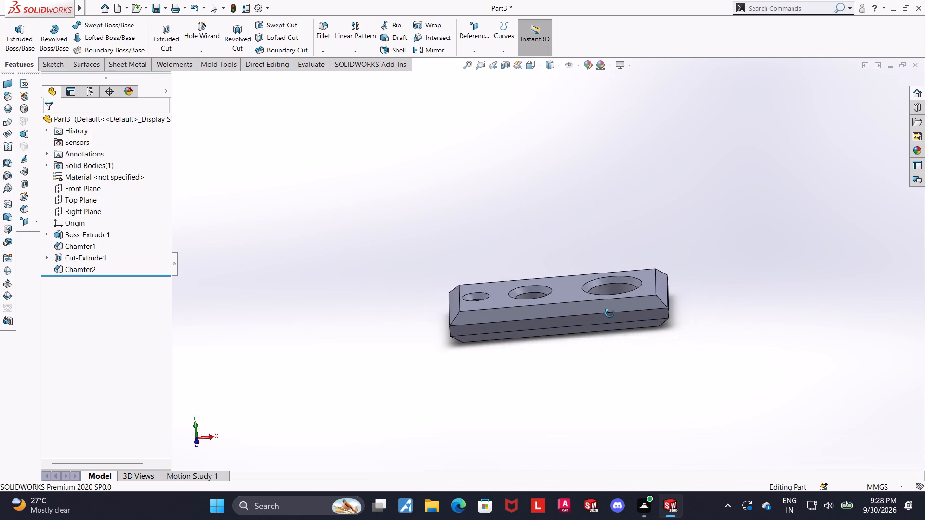
{"action": "middle_click_drag", "start_coordinate": [609, 313], "coordinate": [625, 304]}
{"action": "left_click", "coordinate": [553, 67]}
{"action": "left_click", "coordinate": [552, 134]}
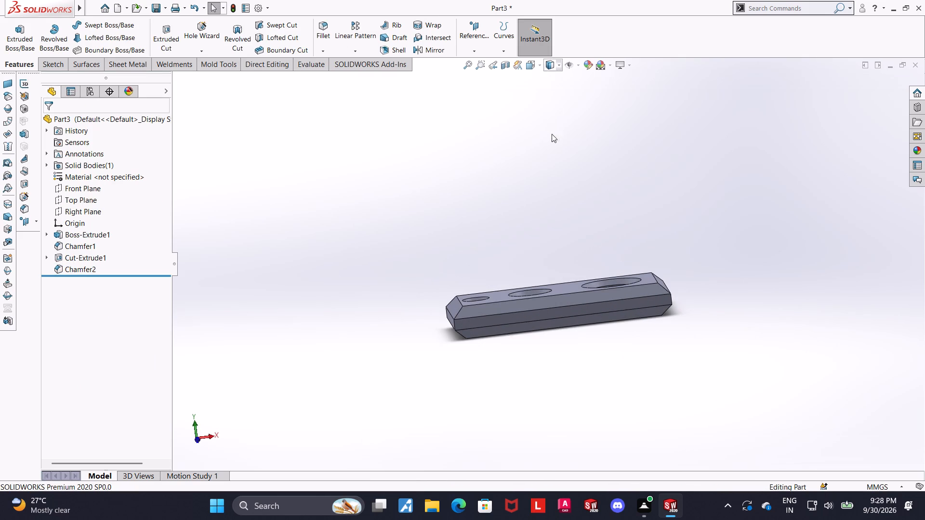
{"action": "middle_click_drag", "start_coordinate": [629, 171], "coordinate": [633, 177]}
{"action": "scroll", "coordinate": [659, 237], "scroll_direction": "down", "scroll_amount": 4}
{"action": "middle_click_drag", "start_coordinate": [678, 289], "coordinate": [703, 334]}
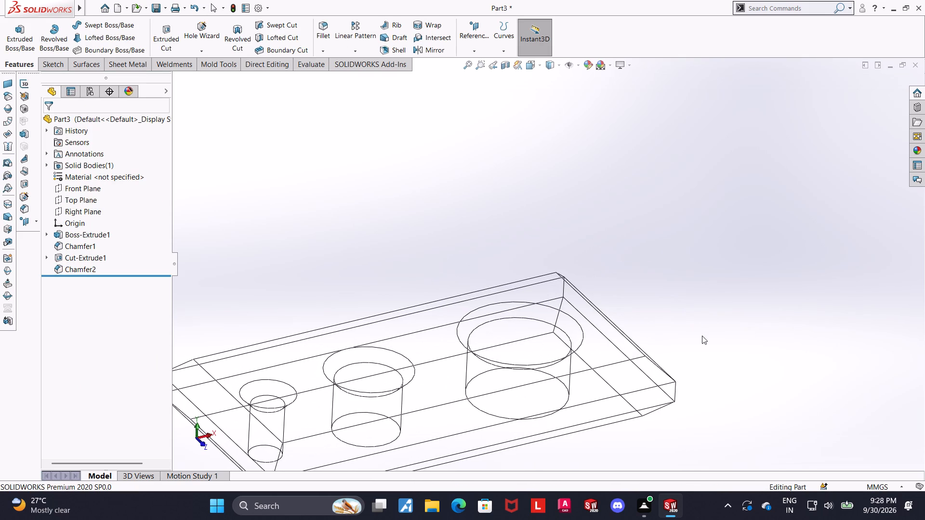
{"action": "scroll", "coordinate": [680, 314], "scroll_direction": "up", "scroll_amount": 4}
{"action": "middle_click_drag", "start_coordinate": [682, 330], "coordinate": [678, 321]}
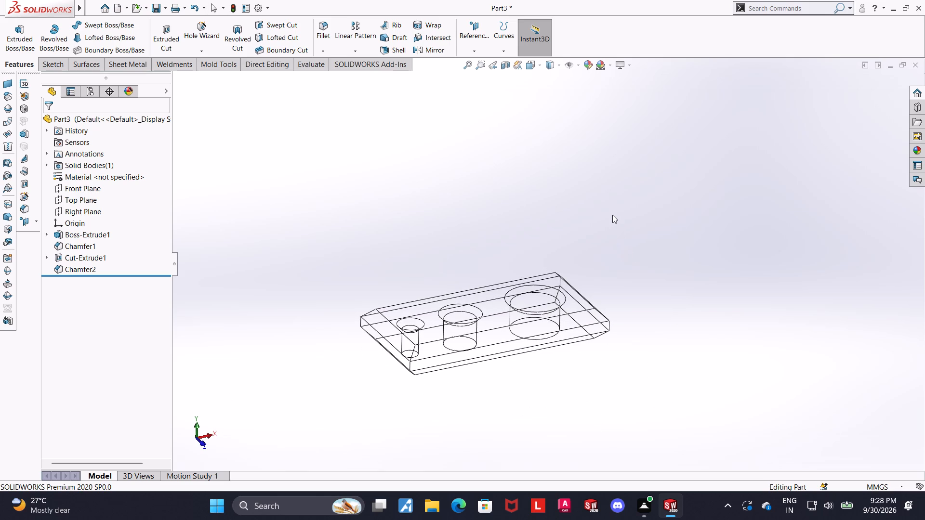
{"action": "scroll", "coordinate": [606, 227], "scroll_direction": "down", "scroll_amount": 1}
{"action": "middle_click_drag", "start_coordinate": [604, 225], "coordinate": [602, 185]}
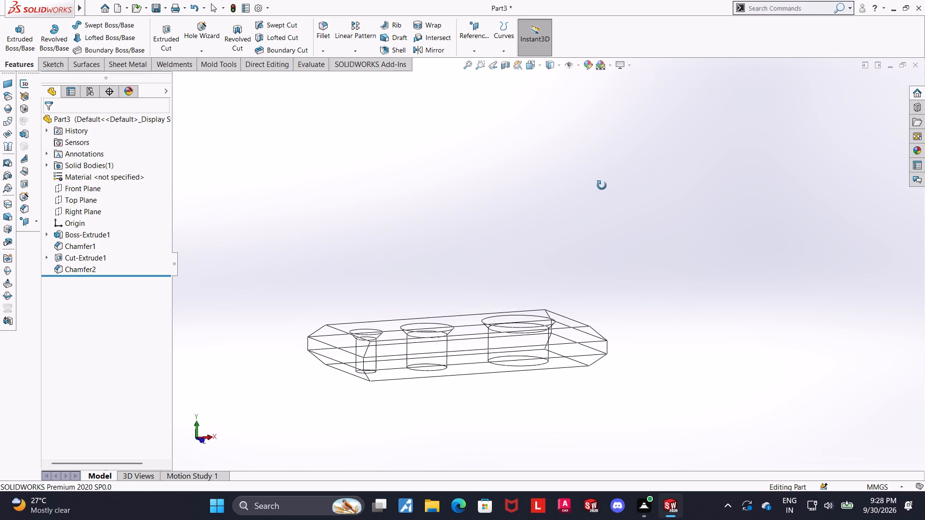
{"action": "middle_click_drag", "start_coordinate": [602, 185], "coordinate": [602, 184]}
Switch the model's display style back to Shaded With Edges.
{"action": "left_click", "coordinate": [555, 69]}
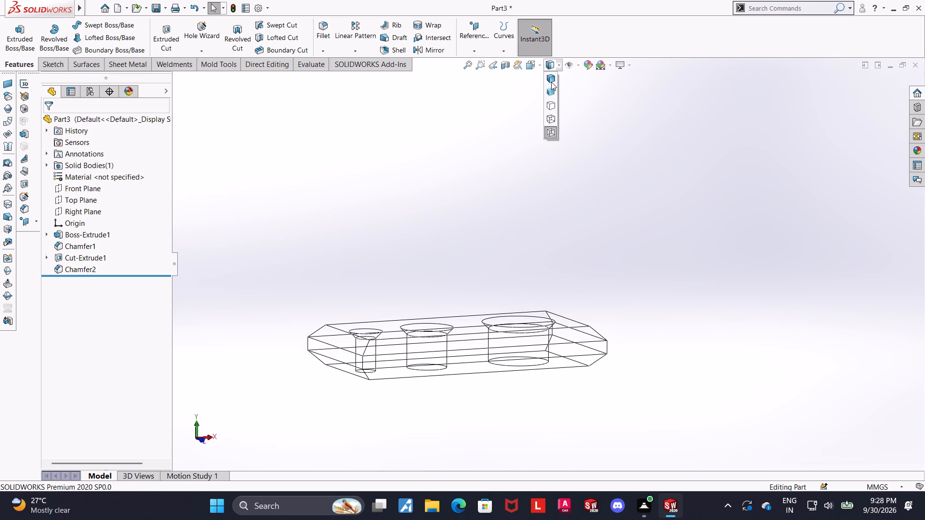
{"action": "left_click", "coordinate": [551, 80]}
{"action": "middle_click", "coordinate": [643, 282]}
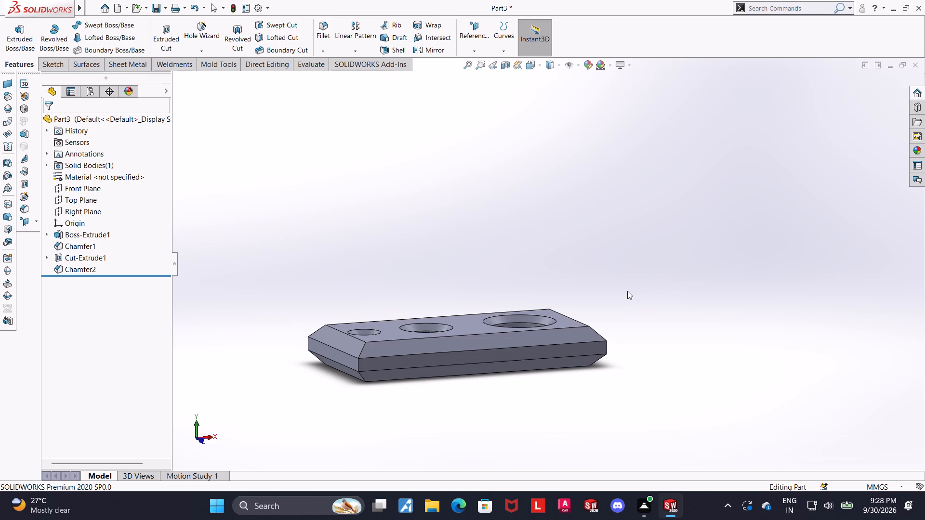
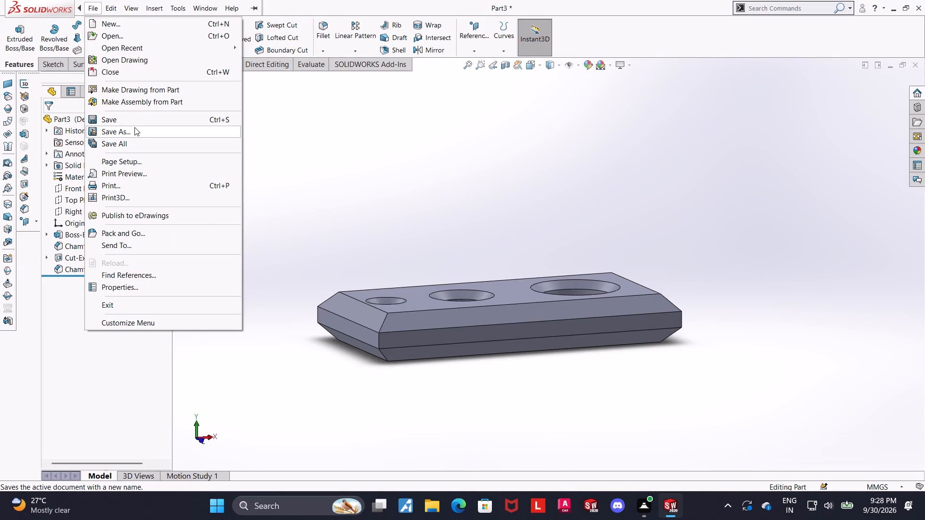
Save the finished plate as a new part file named "structural pin and plate part 1".
{"action": "left_click", "coordinate": [137, 130]}
{"action": "type", "text": "stru"}
{"action": "type", "text": "ctural pin and plate"}
{"action": "key", "text": "space"}
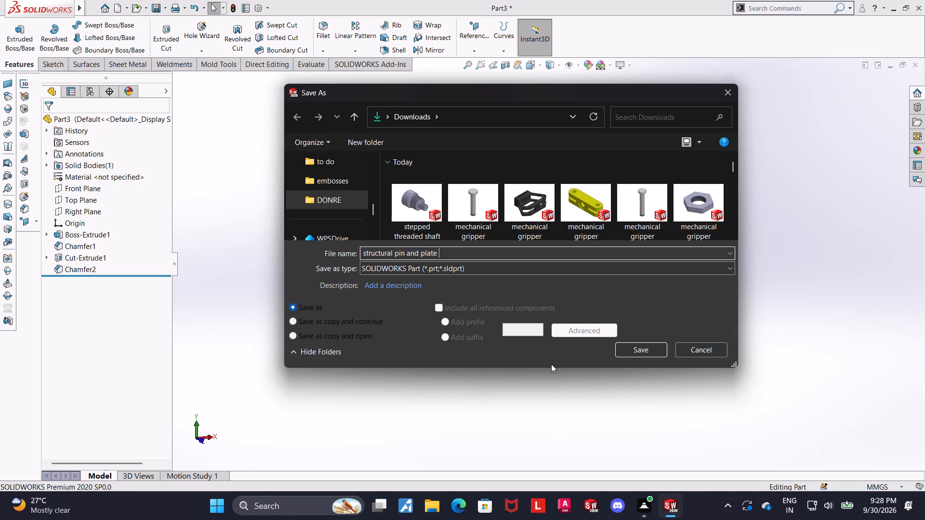
{"action": "type", "text": "part 1"}
{"action": "key", "text": "space"}
{"action": "left_click", "coordinate": [656, 349]}
{"action": "scroll", "coordinate": [616, 390], "scroll_direction": "down", "scroll_amount": 1}
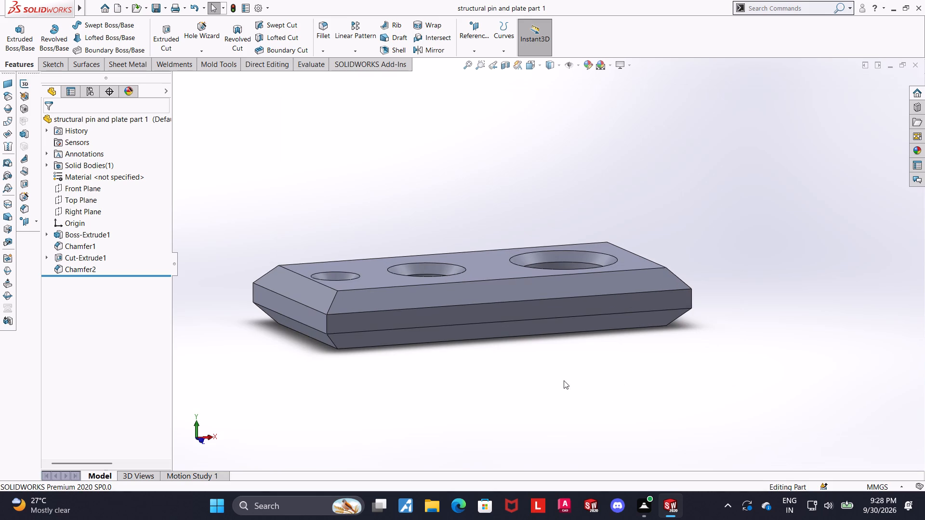
{"action": "key", "text": "ctrl+7"}
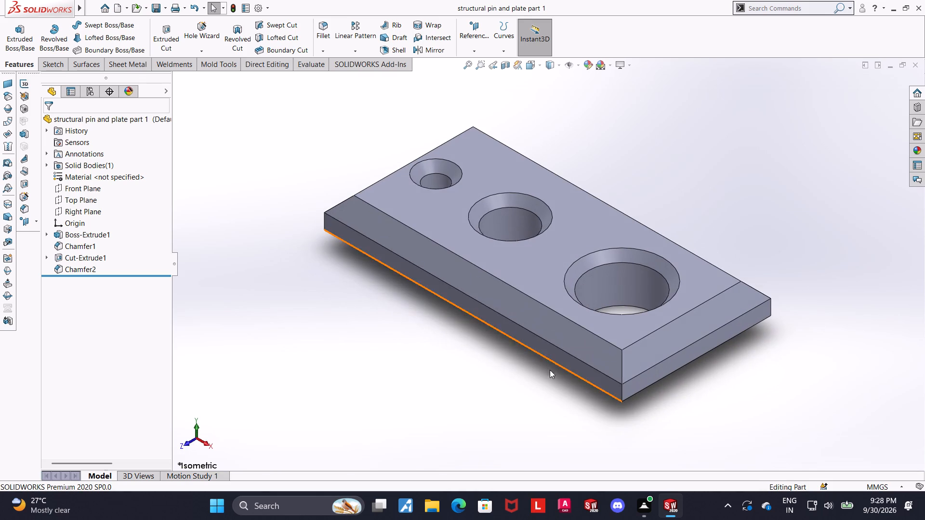
Create a new part document.
{"action": "left_click", "coordinate": [120, 5]}
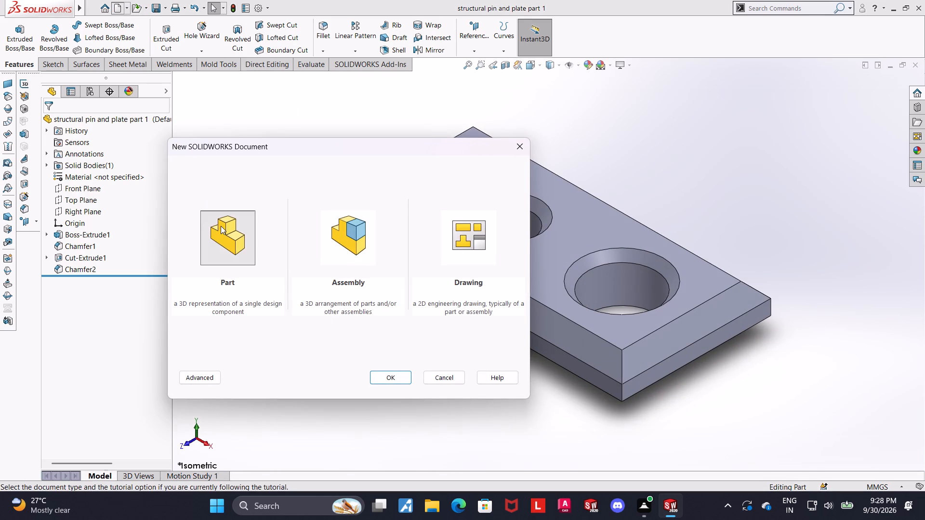
{"action": "double_click", "coordinate": [221, 226]}
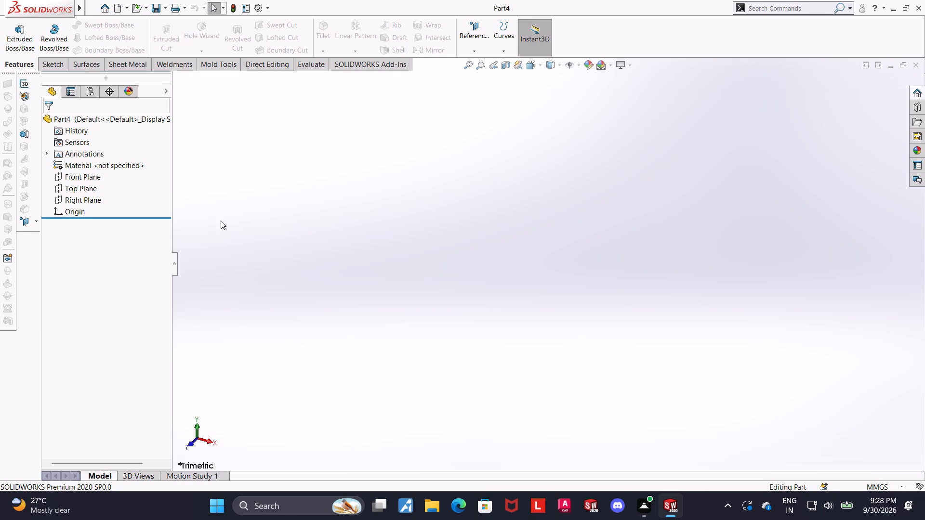
On the Front Plane, sketch a closed stepped half-profile from the origin, about 139 mm tall, topped by a tangent quarter arc of about 53 mm radius.
{"action": "left_click", "coordinate": [88, 177]}
{"action": "left_click", "coordinate": [92, 167]}
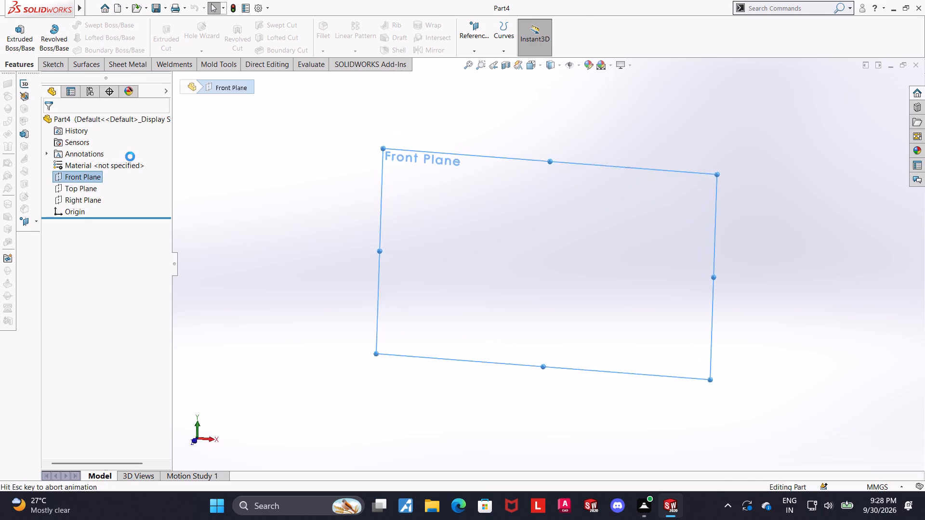
{"action": "left_click", "coordinate": [90, 24]}
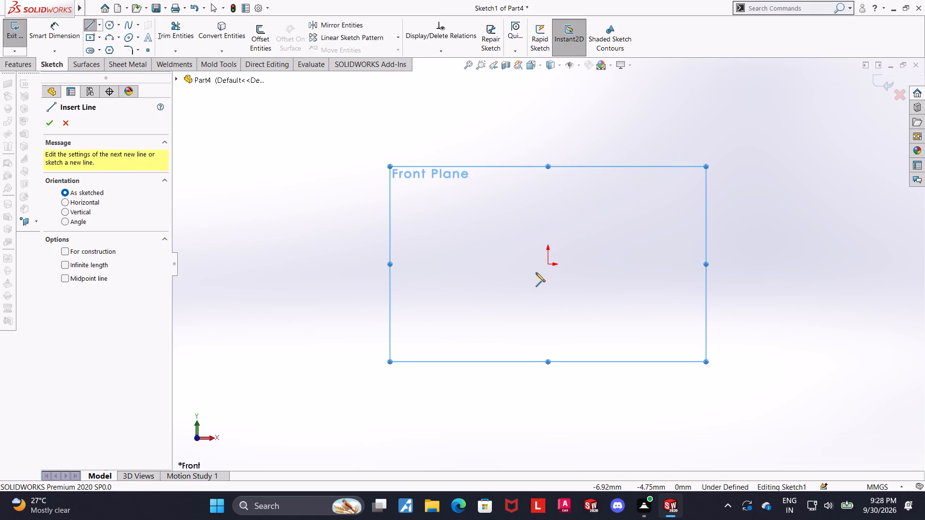
{"action": "left_click", "coordinate": [548, 266]}
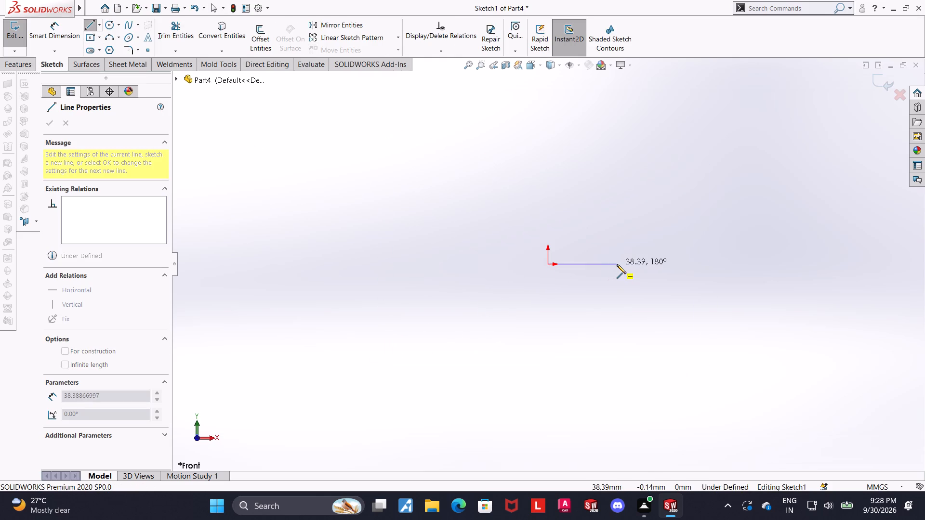
{"action": "left_click", "coordinate": [619, 265]}
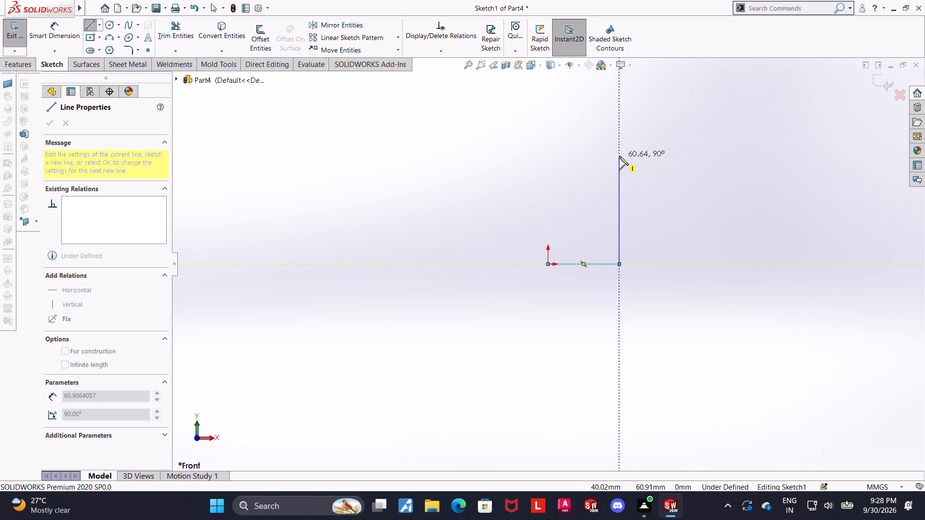
{"action": "left_click", "coordinate": [620, 154]}
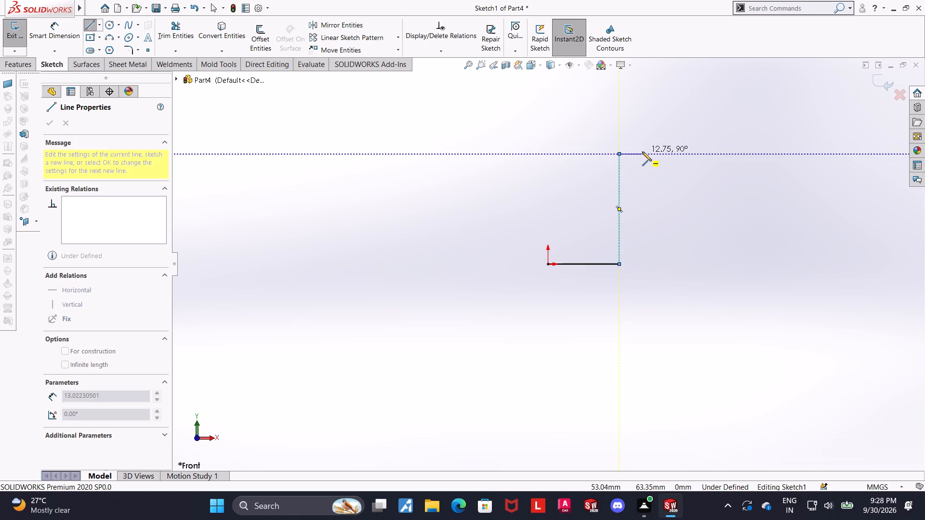
{"action": "left_click", "coordinate": [642, 152]}
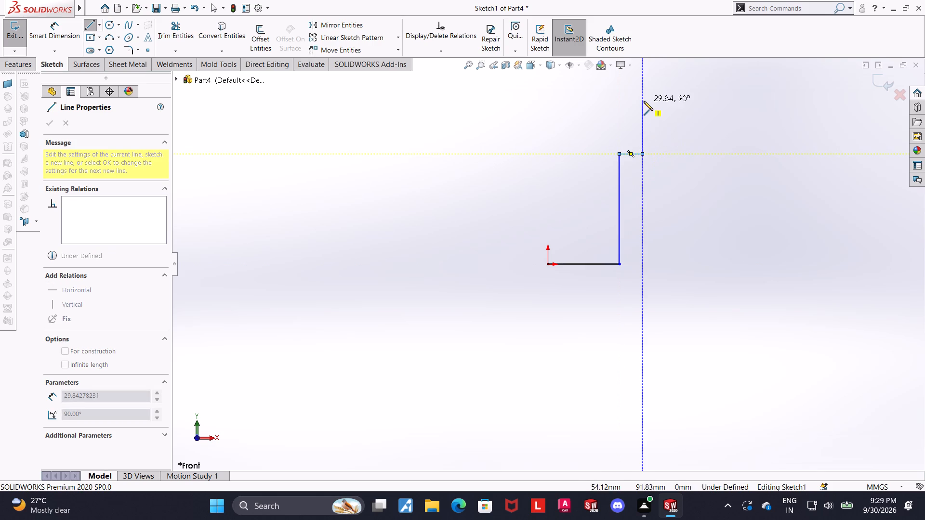
{"action": "scroll", "coordinate": [644, 101], "scroll_direction": "up", "scroll_amount": 4}
{"action": "scroll", "coordinate": [609, 136], "scroll_direction": "down", "scroll_amount": 2}
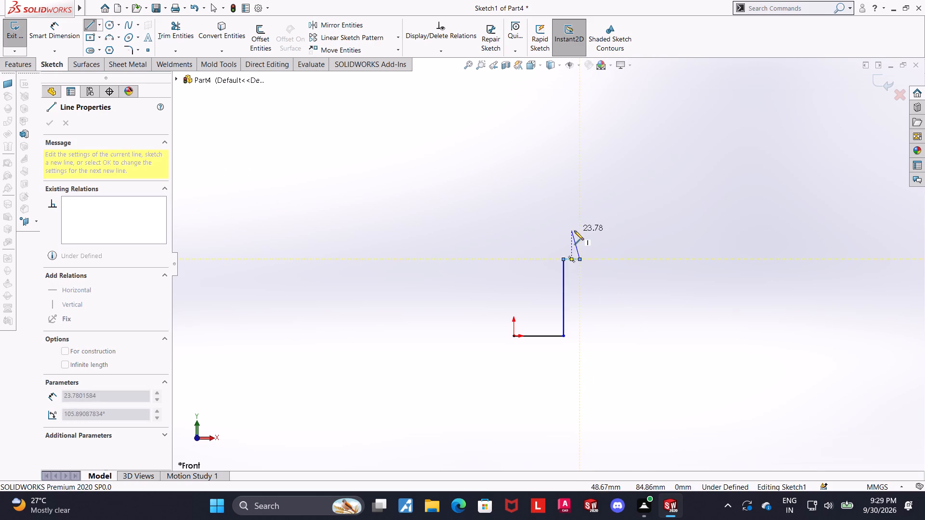
{"action": "left_click", "coordinate": [581, 230]}
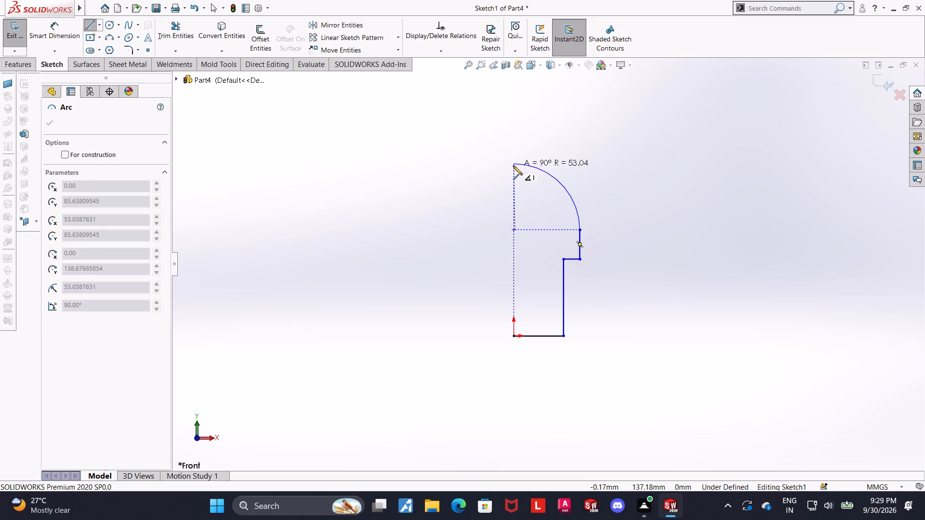
{"action": "left_click", "coordinate": [513, 166]}
{"action": "left_click", "coordinate": [512, 336]}
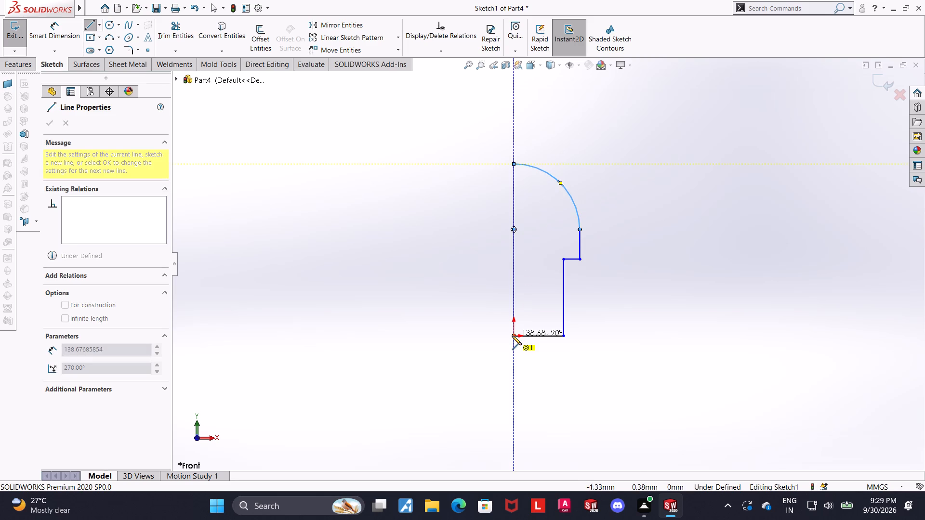
{"action": "key", "text": "Escape"}
{"action": "key", "text": "Escape"}
{"action": "key", "text": "Escape"}
Add a horizontal relation between the arc's centre point and its lower endpoint at the outer vertical line.
{"action": "left_click", "coordinate": [515, 230]}
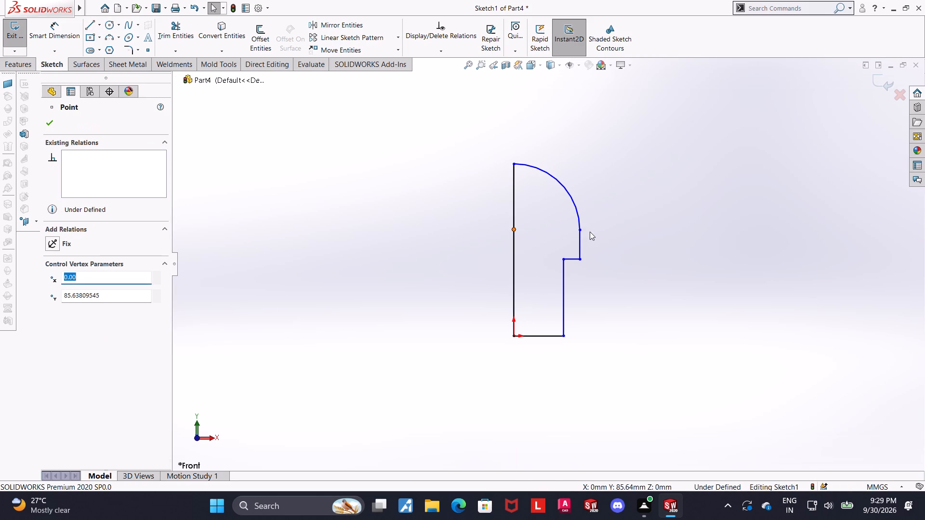
{"action": "left_click", "coordinate": [581, 231], "text": "ctrl"}
{"action": "left_click", "coordinate": [49, 293]}
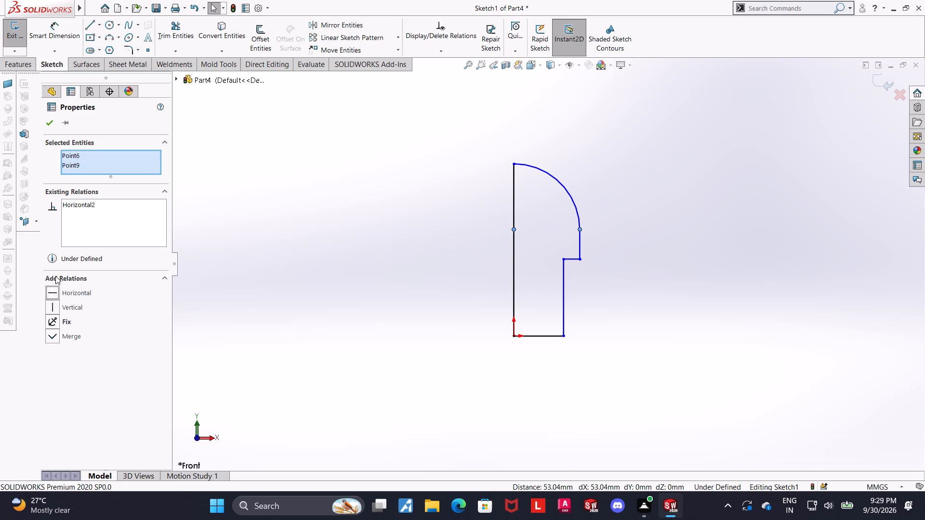
{"action": "key", "text": "Escape"}
Dimension the top arc's radius and set it to 17.5 mm.
{"action": "left_click", "coordinate": [41, 33]}
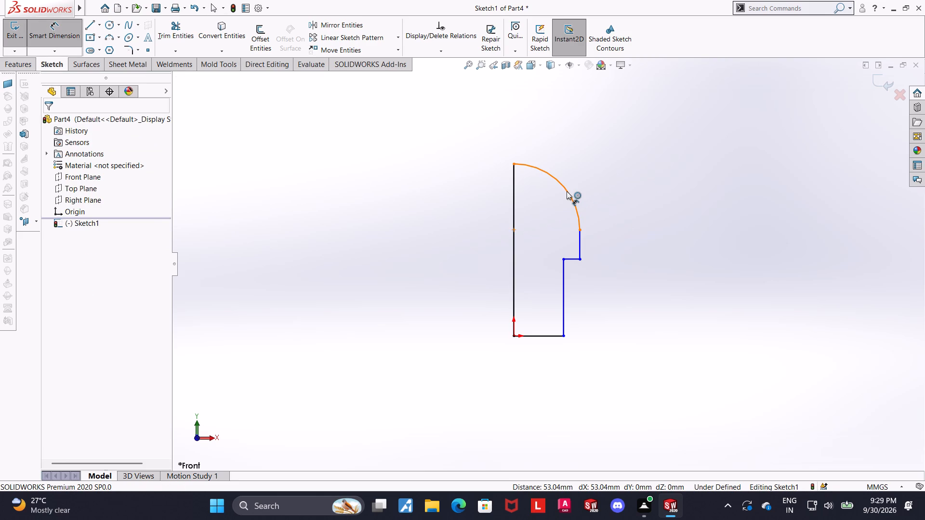
{"action": "left_click", "coordinate": [567, 191]}
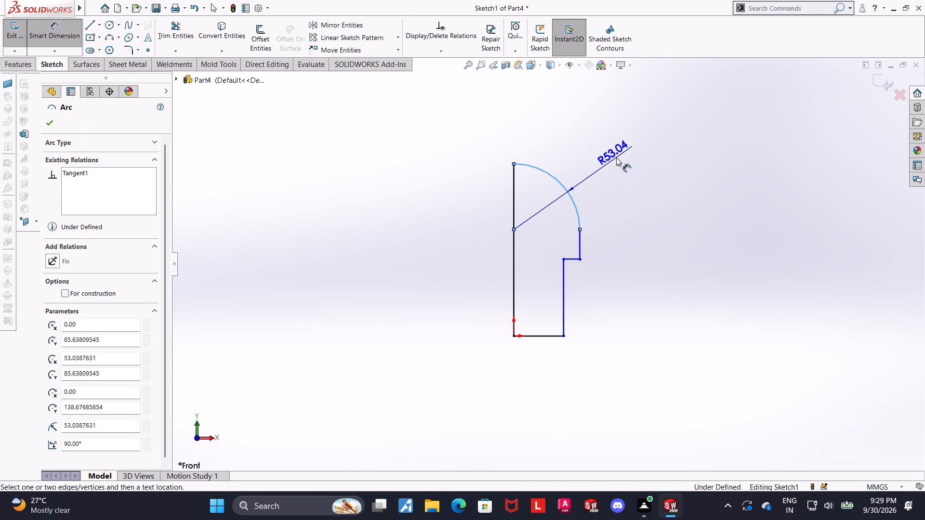
{"action": "left_click", "coordinate": [616, 157]}
{"action": "key", "text": "1"}
{"action": "type", "text": "7.5"}
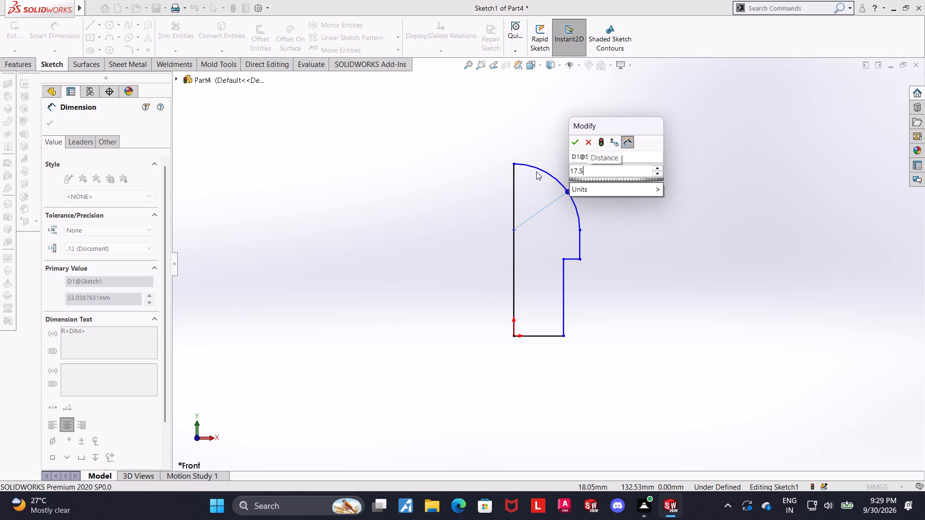
{"action": "key", "text": "Return"}
{"action": "key", "text": "Escape"}
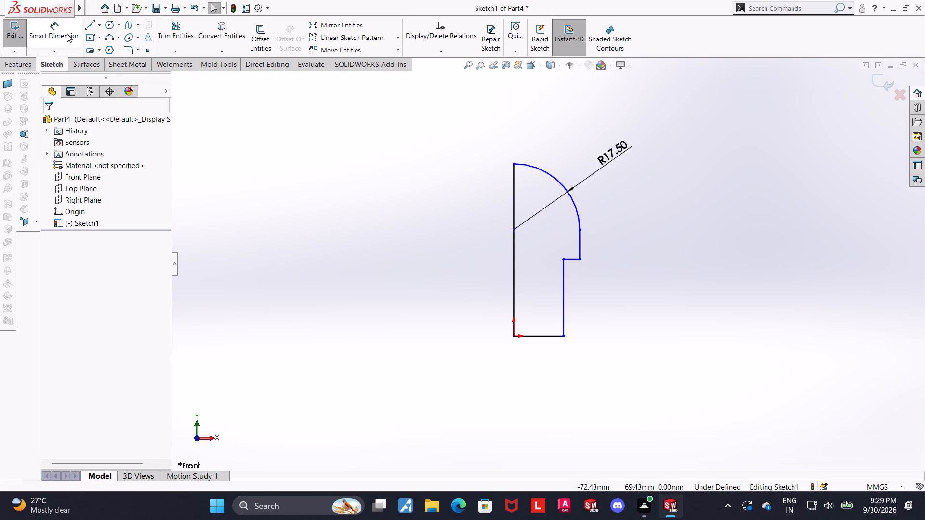
Dimension the profile's overall height from the base line to the arc's top endpoint and set it to 50 mm.
{"action": "left_click", "coordinate": [67, 32]}
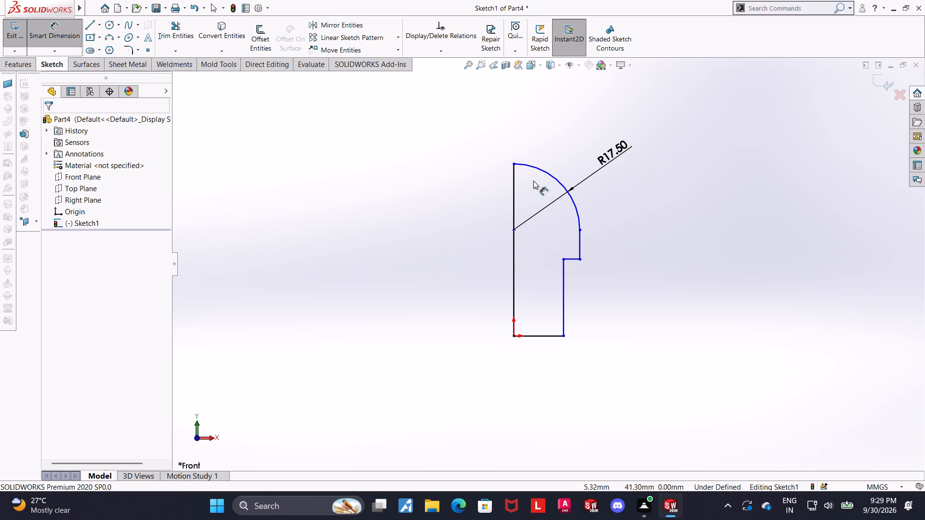
{"action": "left_click", "coordinate": [515, 166]}
{"action": "left_click", "coordinate": [532, 336]}
{"action": "left_click", "coordinate": [375, 301]}
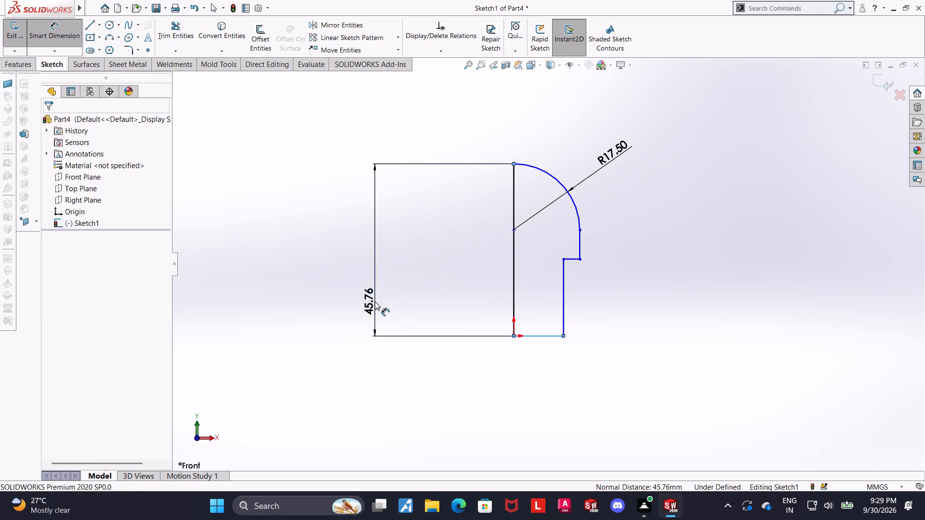
{"action": "type", "text": "50"}
{"action": "key", "text": "Return"}
{"action": "key", "text": "Escape"}
{"action": "key", "text": "Escape"}
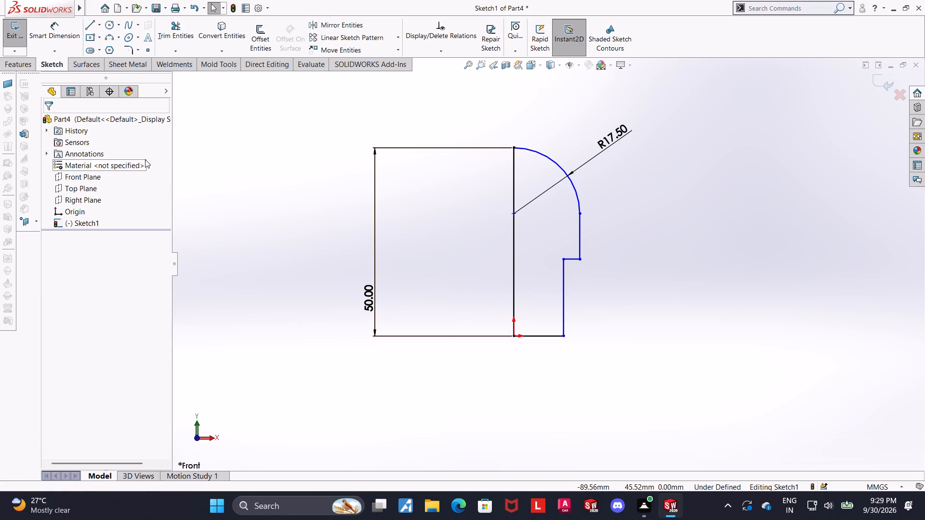
Dimension the vertical distance between the base line and the short horizontal shoulder line, setting it to 20 mm.
{"action": "left_click", "coordinate": [64, 32]}
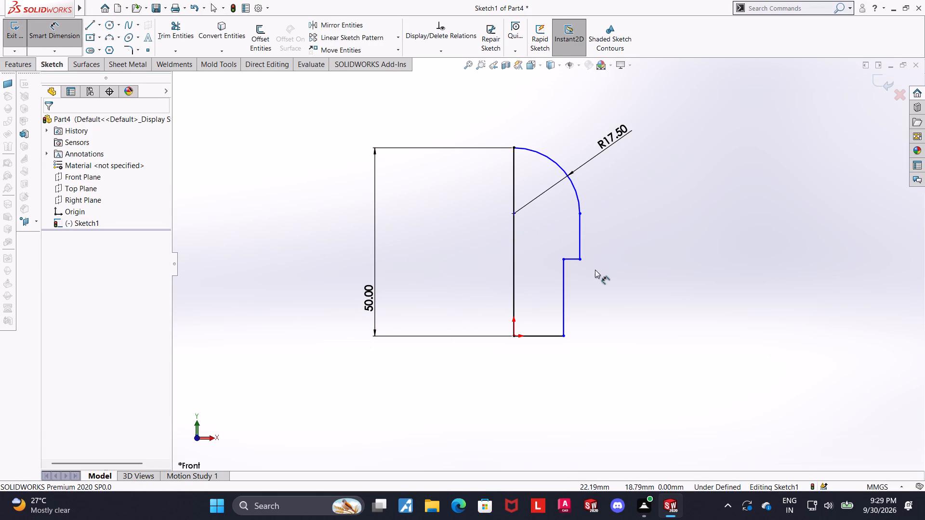
{"action": "left_click", "coordinate": [571, 258]}
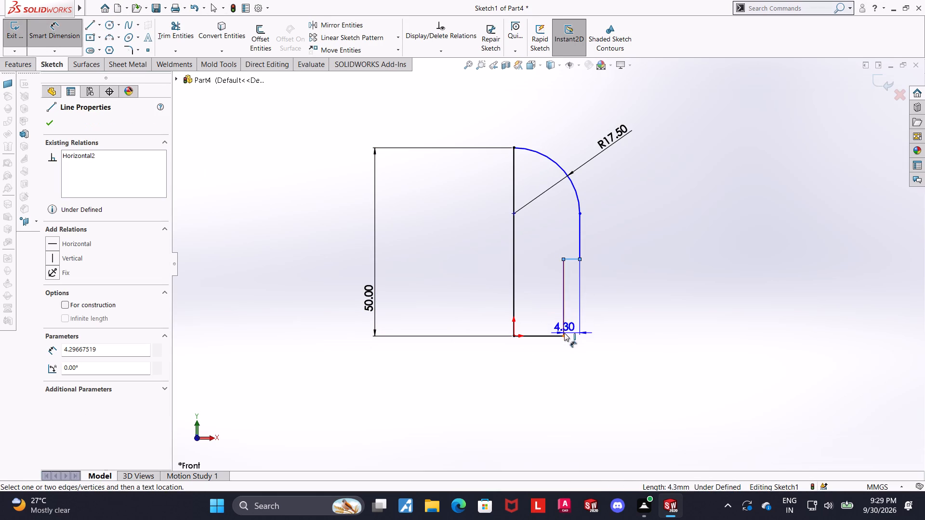
{"action": "left_click", "coordinate": [552, 336]}
{"action": "left_click", "coordinate": [652, 318]}
{"action": "type", "text": "20"}
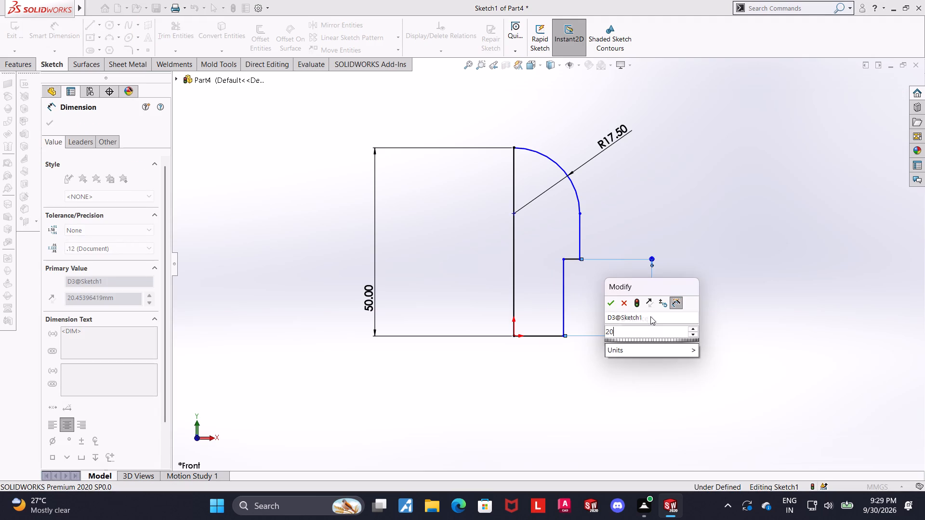
{"action": "key", "text": "Return"}
{"action": "key", "text": "Escape"}
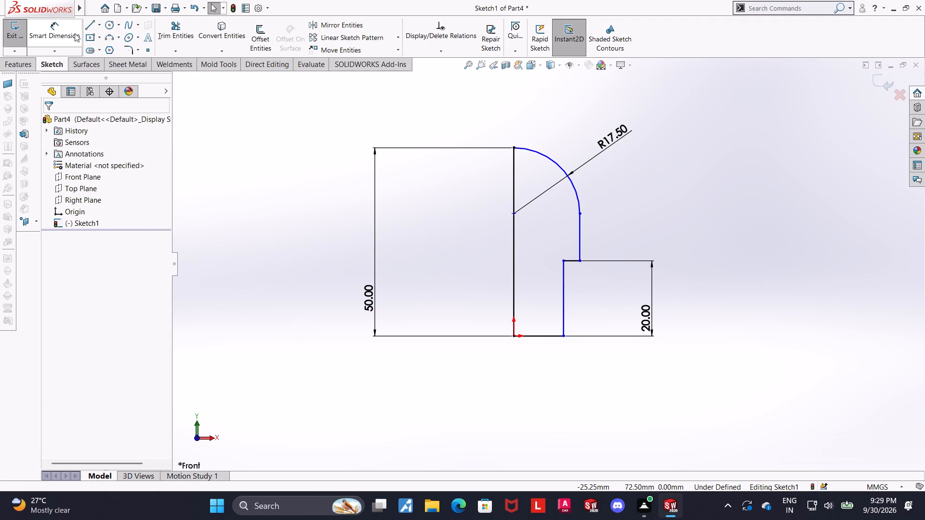
Dimension the horizontal distance from the long vertical axis line to the lower vertical line and set it to 15 mm.
{"action": "left_click", "coordinate": [75, 33]}
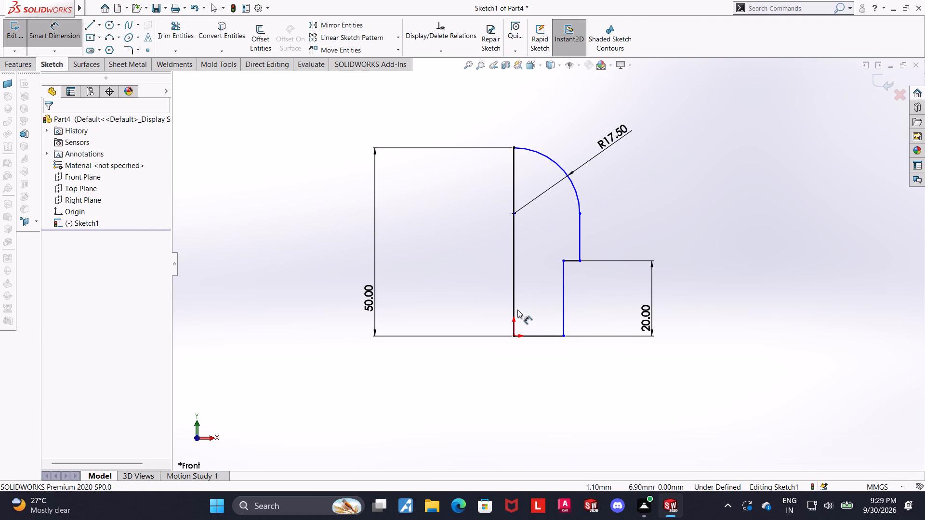
{"action": "left_click", "coordinate": [516, 309]}
{"action": "left_click", "coordinate": [563, 308]}
{"action": "left_click", "coordinate": [550, 370]}
{"action": "type", "text": "15"}
{"action": "key", "text": "Return"}
{"action": "key", "text": "Escape"}
{"action": "key", "text": "Escape"}
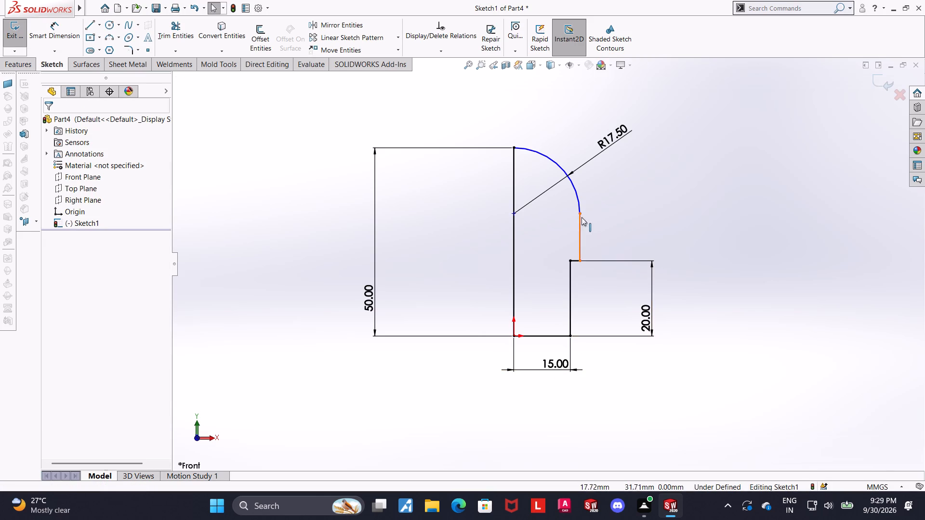
Dimension the horizontal distance from the long vertical axis line to the upper outer vertical line at 17.5 mm.
{"action": "scroll", "coordinate": [584, 213], "scroll_direction": "down", "scroll_amount": 6}
{"action": "scroll", "coordinate": [560, 240], "scroll_direction": "up", "scroll_amount": 10}
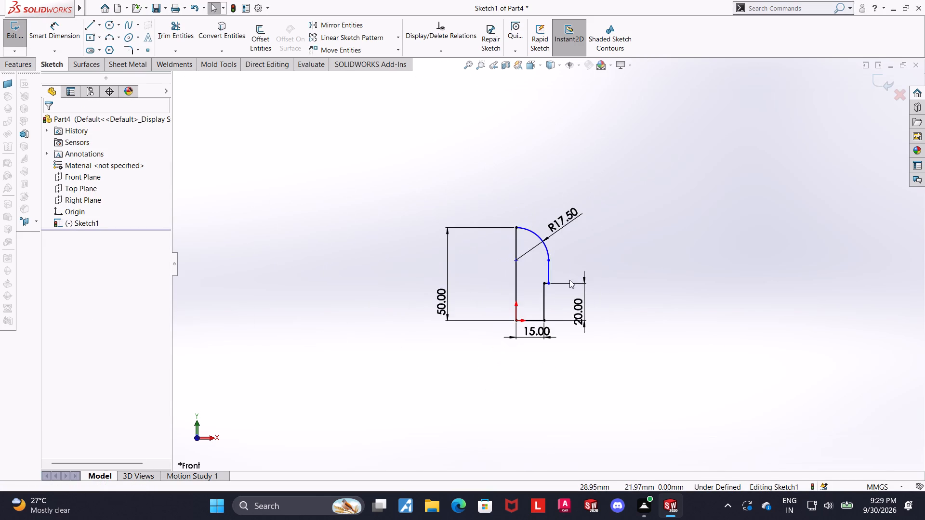
{"action": "scroll", "coordinate": [568, 285], "scroll_direction": "down", "scroll_amount": 2}
{"action": "key", "text": "Escape"}
{"action": "left_click", "coordinate": [62, 27]}
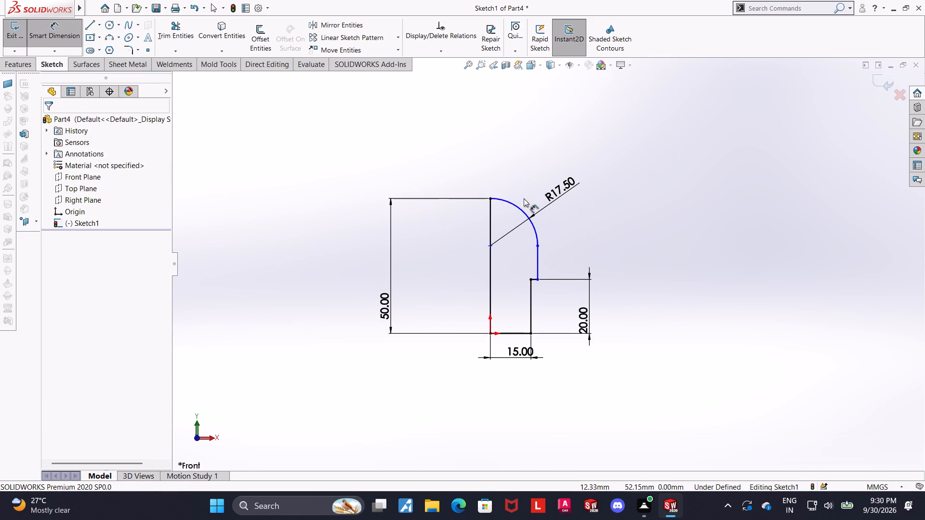
{"action": "left_click", "coordinate": [536, 246]}
{"action": "left_click", "coordinate": [490, 255]}
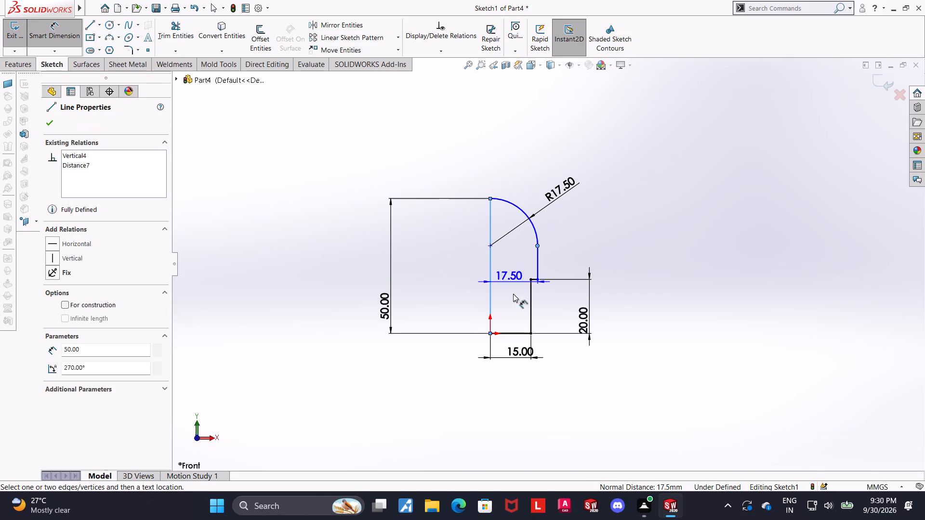
{"action": "left_click", "coordinate": [512, 387]}
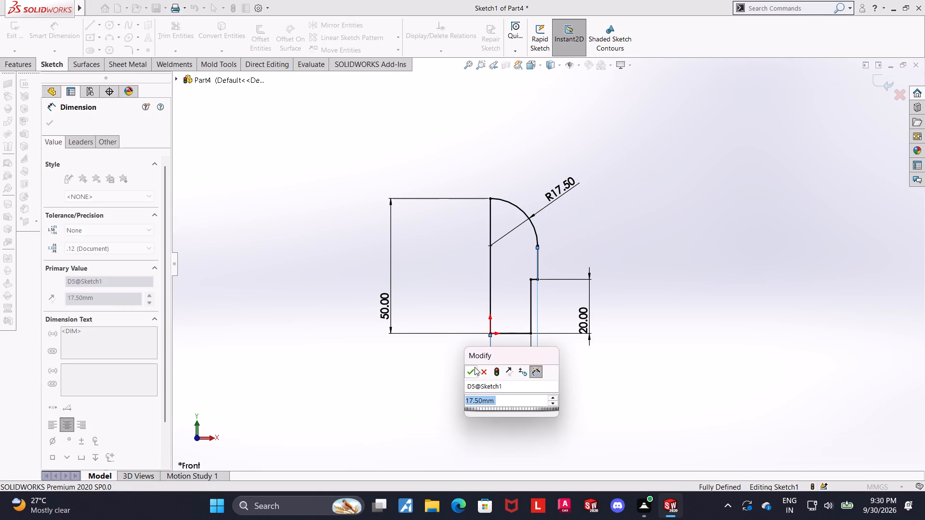
{"action": "left_click", "coordinate": [473, 367]}
{"action": "left_click", "coordinate": [772, 305]}
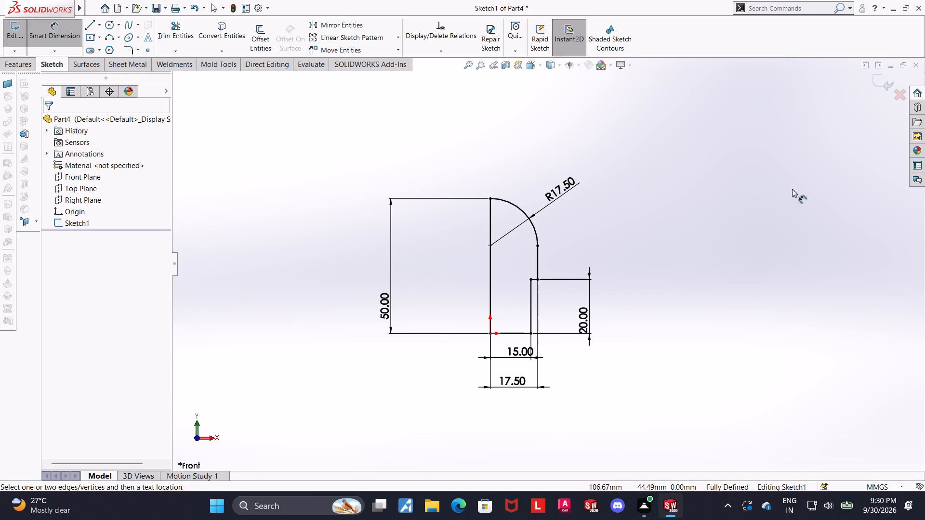
Close the sketch and revolve the profile 360 degrees about its long vertical line.
{"action": "left_click", "coordinate": [873, 87]}
{"action": "left_click", "coordinate": [882, 83]}
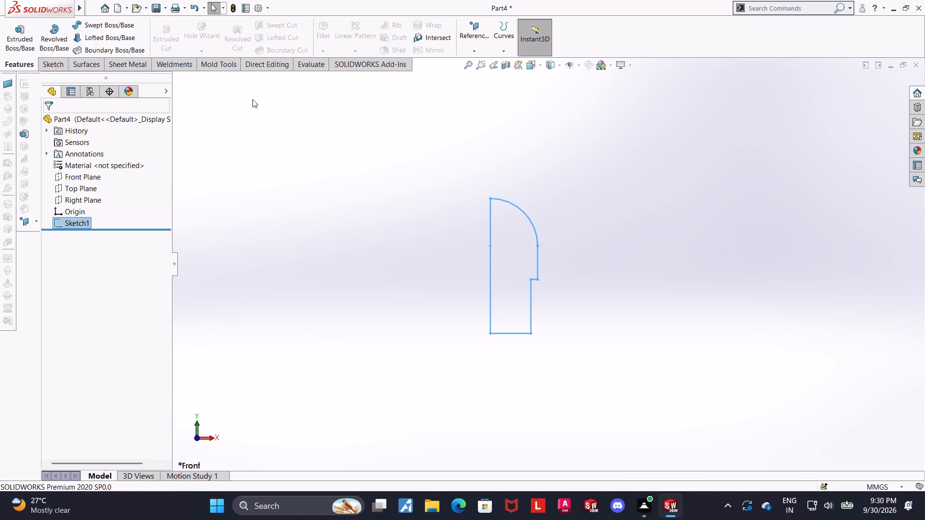
{"action": "left_click", "coordinate": [46, 34]}
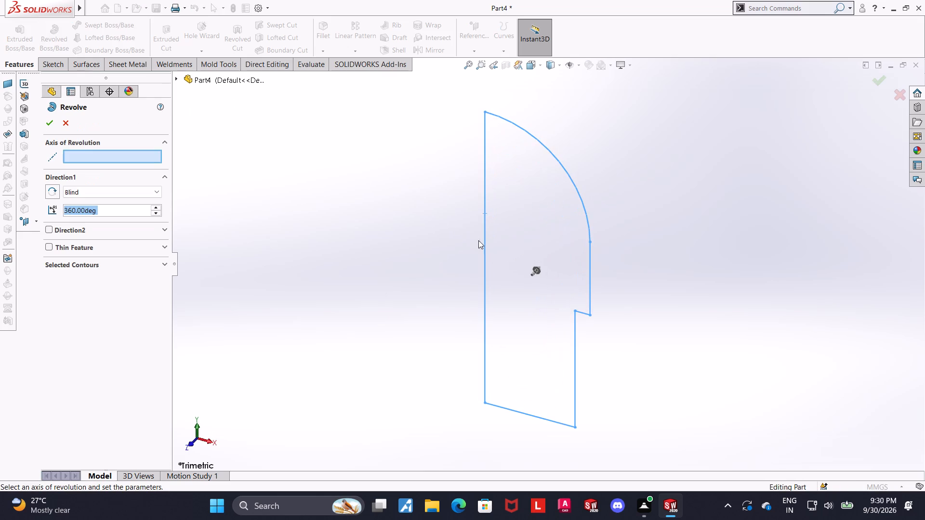
{"action": "left_click", "coordinate": [486, 246]}
{"action": "left_click", "coordinate": [54, 120]}
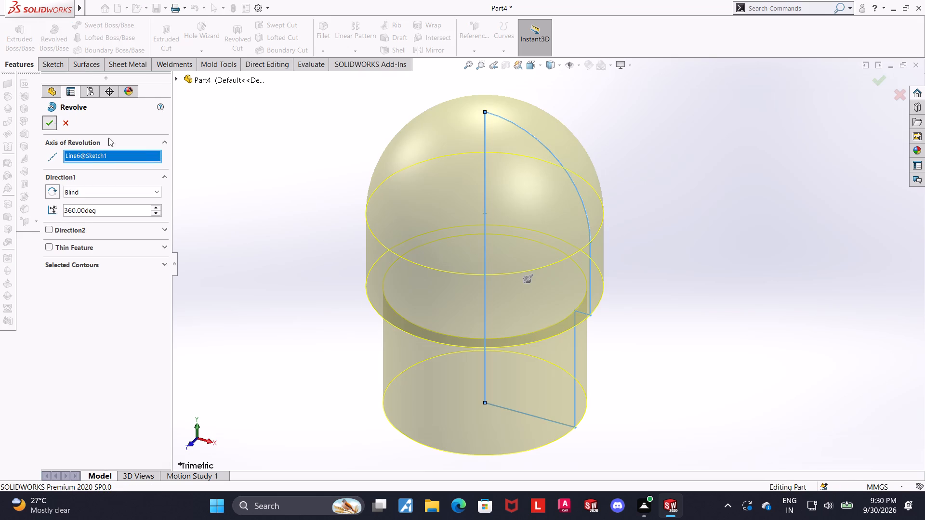
Examine the revolved pin's domed top, stepped side and flat base from several angles.
{"action": "scroll", "coordinate": [317, 209], "scroll_direction": "up", "scroll_amount": 4}
{"action": "middle_click_drag", "start_coordinate": [793, 279], "coordinate": [795, 217]}
{"action": "left_click", "coordinate": [805, 276]}
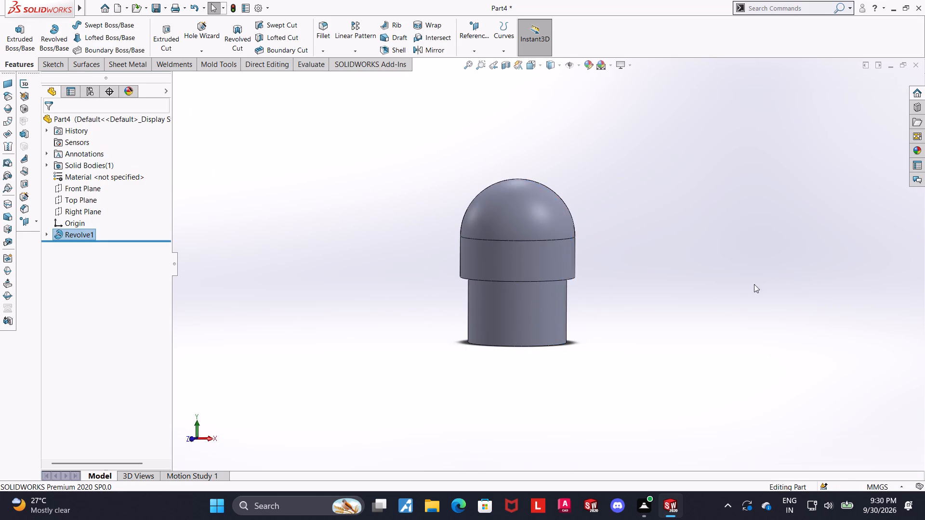
{"action": "middle_click_drag", "start_coordinate": [670, 277], "coordinate": [683, 153]}
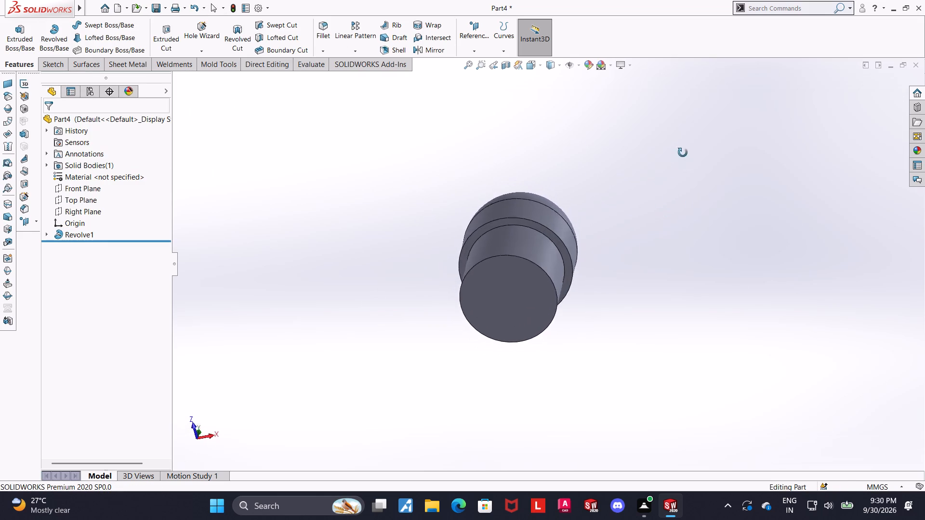
{"action": "middle_click_drag", "start_coordinate": [683, 153], "coordinate": [689, 309]}
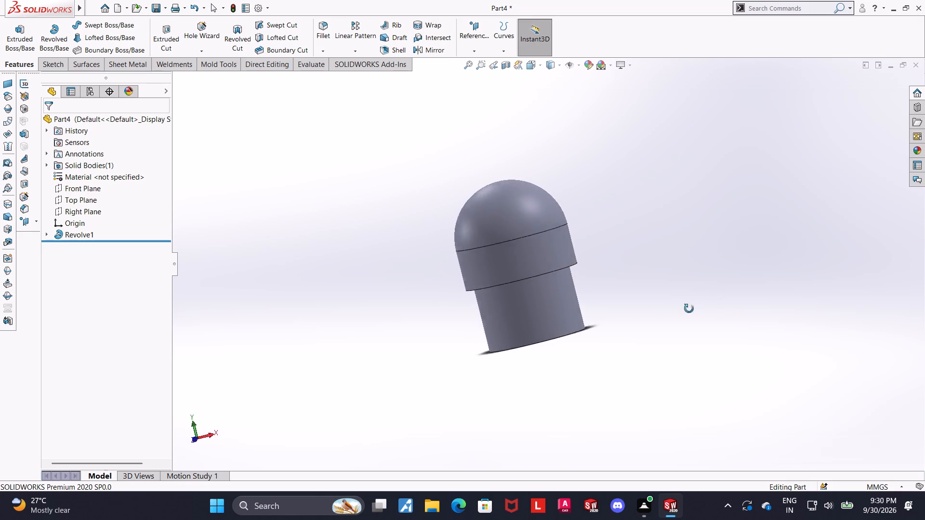
{"action": "middle_click_drag", "start_coordinate": [689, 309], "coordinate": [666, 337]}
{"action": "scroll", "coordinate": [573, 302], "scroll_direction": "down", "scroll_amount": 2}
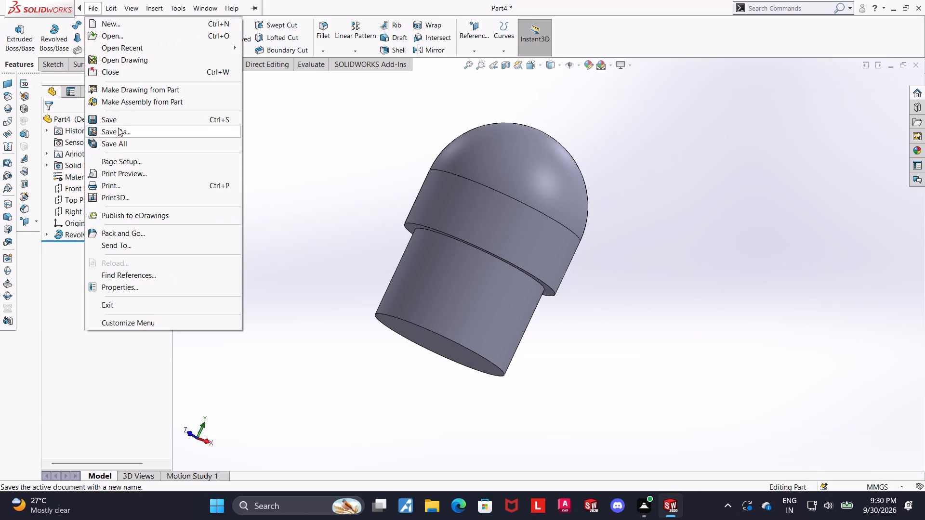
Save the pin in Downloads under a new name, "structural pin and plate part 2".
{"action": "left_click", "coordinate": [122, 136]}
{"action": "scroll", "coordinate": [489, 229], "scroll_direction": "down", "scroll_amount": 2}
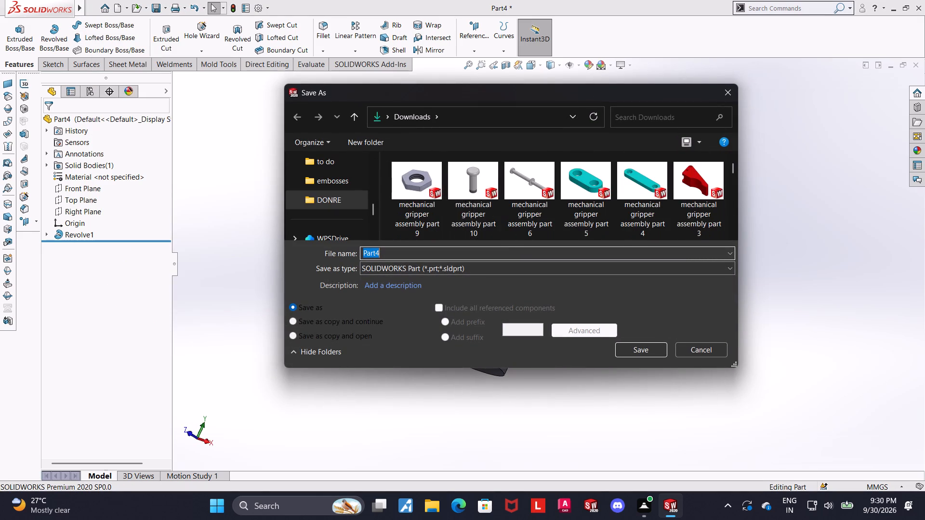
{"action": "scroll", "coordinate": [512, 208], "scroll_direction": "up", "scroll_amount": 2}
{"action": "scroll", "coordinate": [512, 219], "scroll_direction": "down", "scroll_amount": 1}
{"action": "type", "text": "structural pin and plate part 2"}
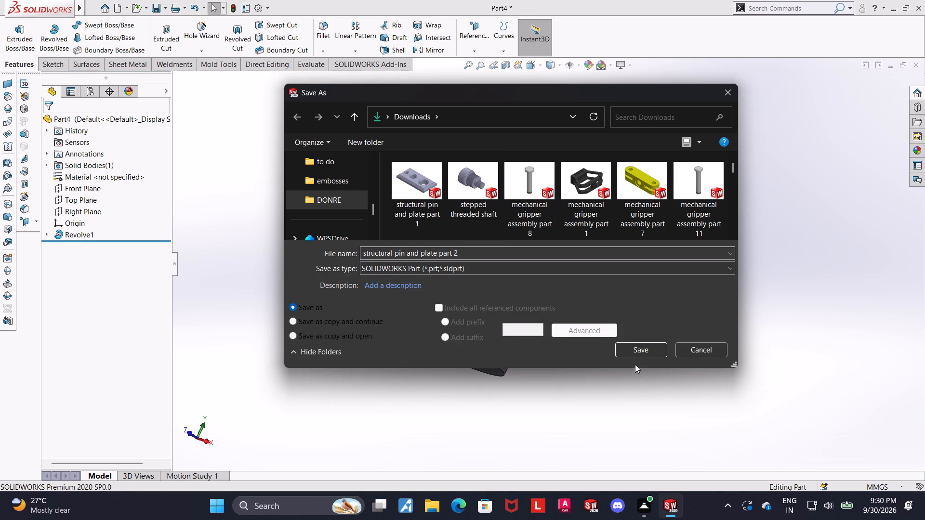
{"action": "left_click", "coordinate": [630, 353]}
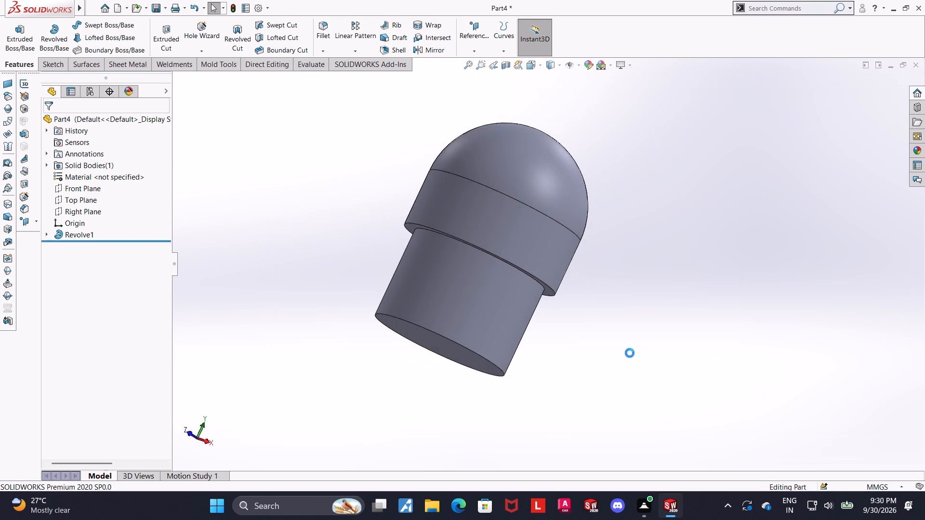
{"action": "left_click", "coordinate": [411, 391]}
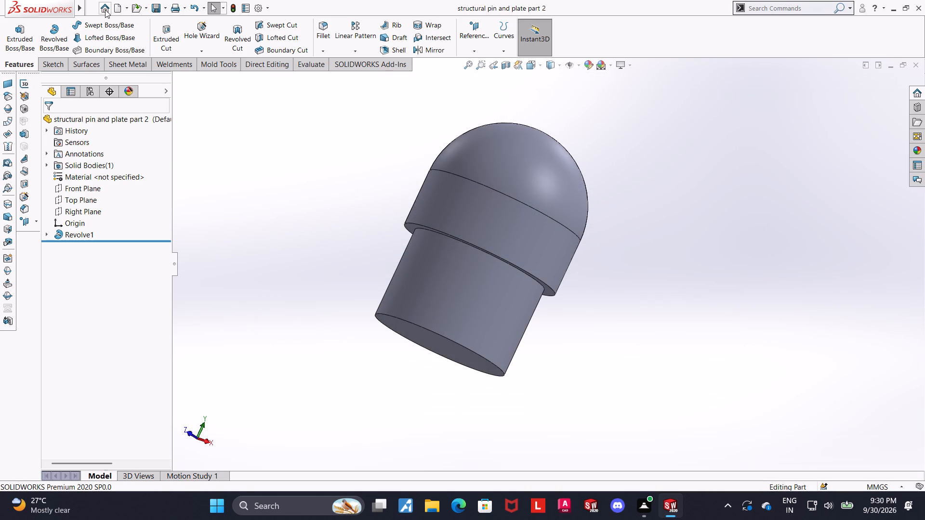
Create a new part and open a sketch on the Front Plane.
{"action": "left_click", "coordinate": [117, 9]}
{"action": "double_click", "coordinate": [230, 240]}
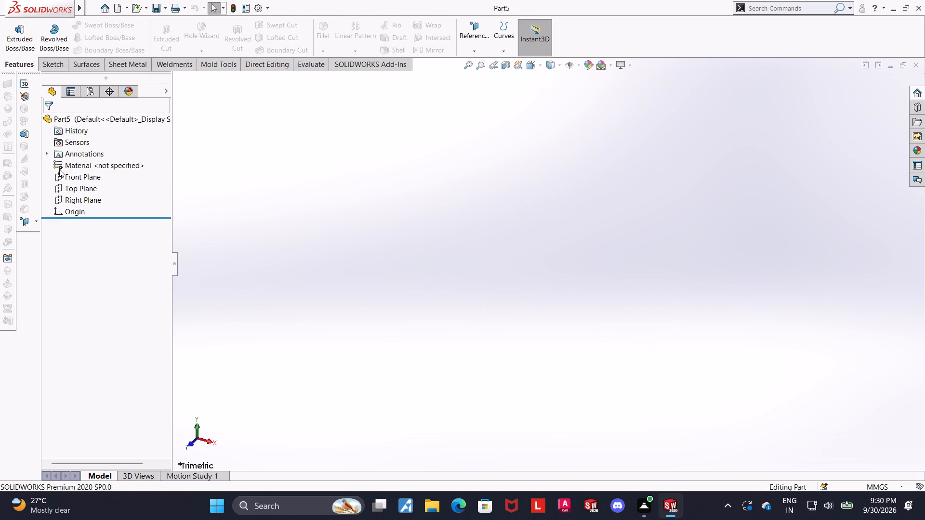
{"action": "left_click", "coordinate": [79, 172]}
{"action": "left_click", "coordinate": [82, 162]}
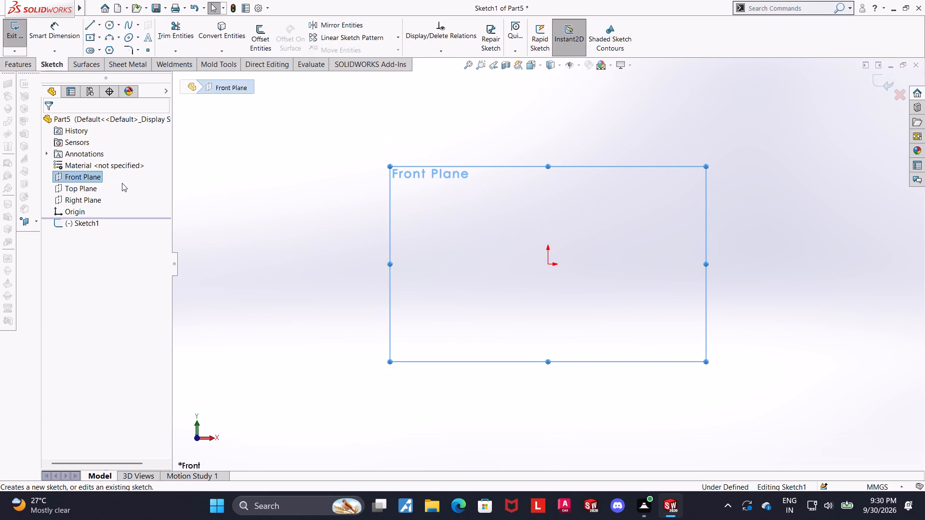
Sketch a closed half-profile from the origin, about 96 mm high, with two outward steps, a slanted upper corner and a flat top.
{"action": "left_click", "coordinate": [90, 28]}
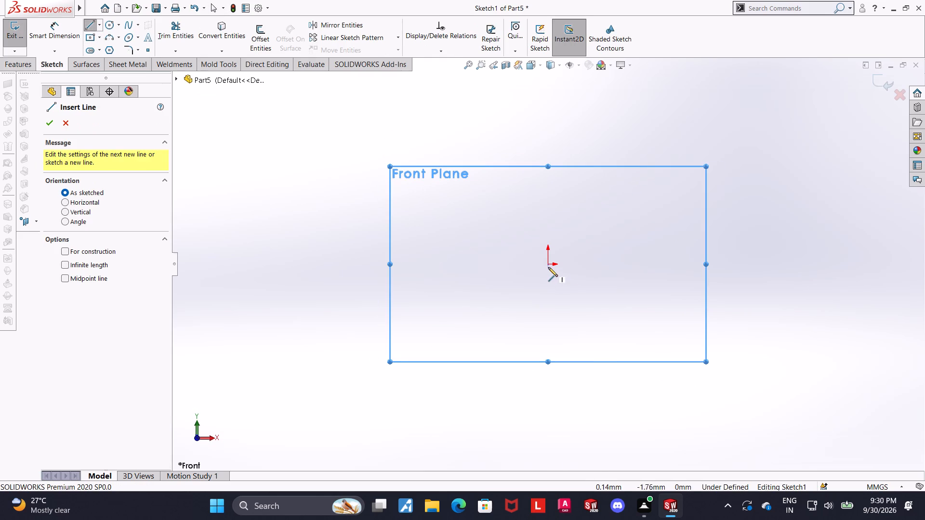
{"action": "left_click", "coordinate": [548, 263]}
{"action": "left_click", "coordinate": [571, 263]}
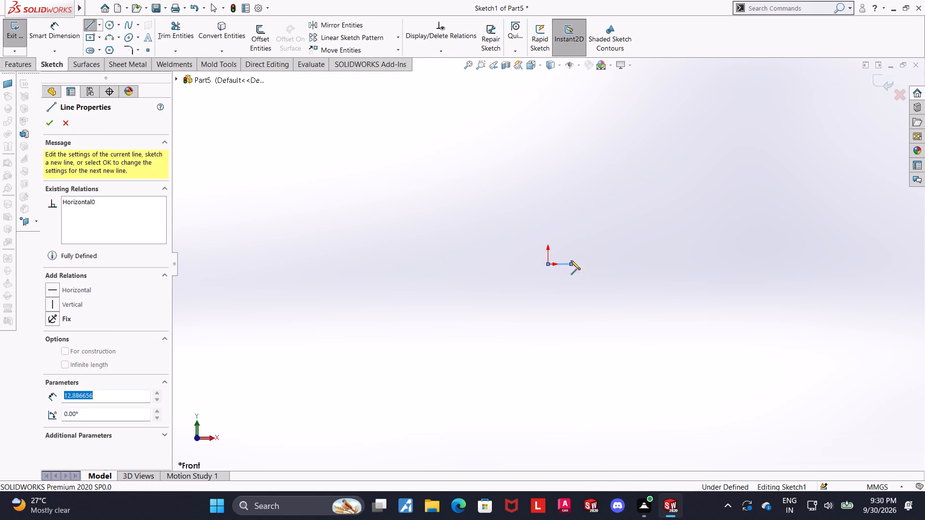
{"action": "left_click", "coordinate": [570, 212]}
{"action": "left_click", "coordinate": [585, 215]}
{"action": "scroll", "coordinate": [585, 208], "scroll_direction": "up", "scroll_amount": 3}
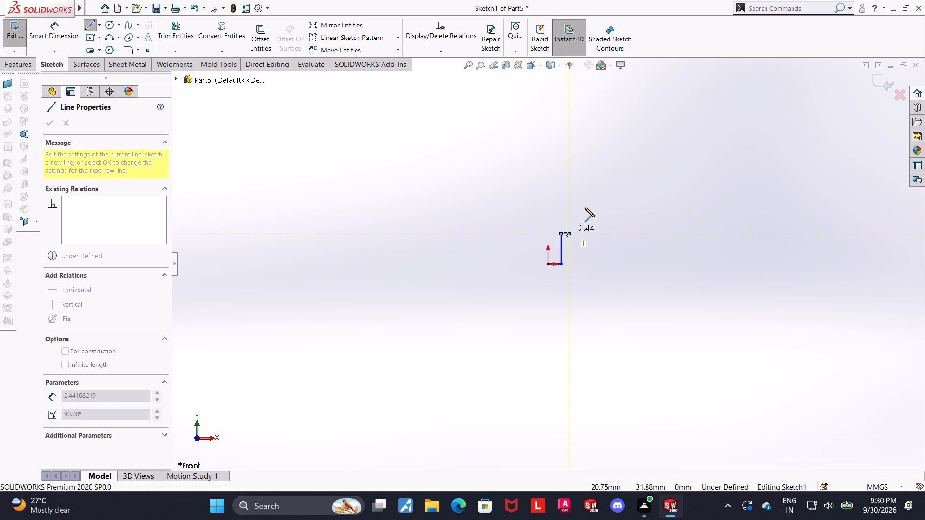
{"action": "scroll", "coordinate": [549, 241], "scroll_direction": "up", "scroll_amount": 5}
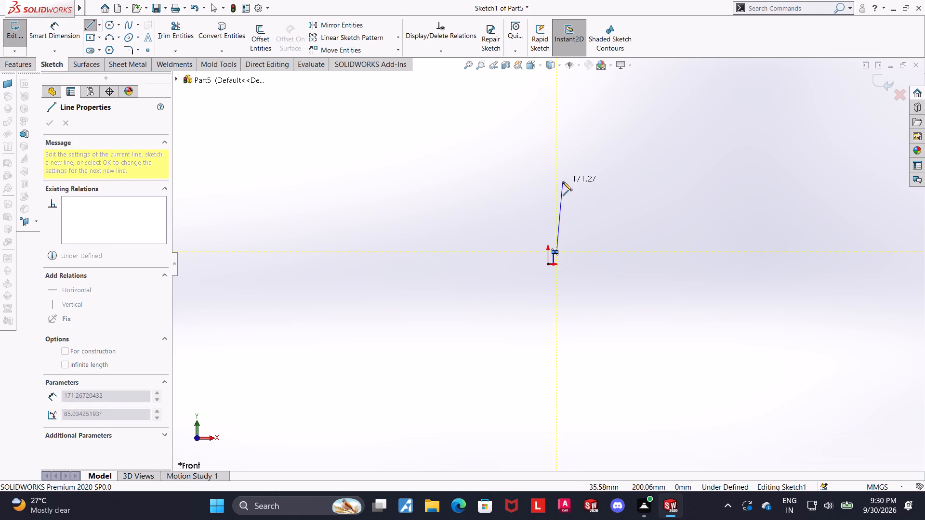
{"action": "scroll", "coordinate": [557, 240], "scroll_direction": "down", "scroll_amount": 9}
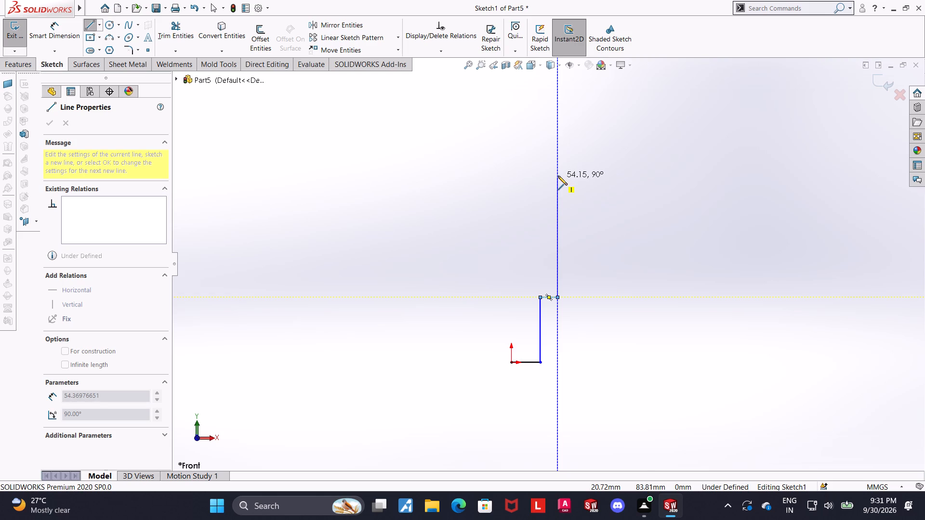
{"action": "left_click", "coordinate": [558, 176]}
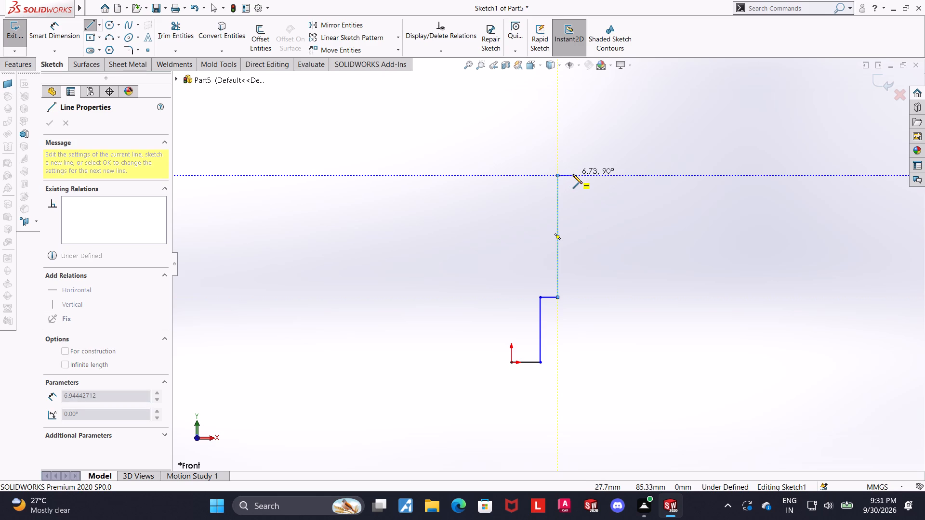
{"action": "left_click", "coordinate": [574, 174]}
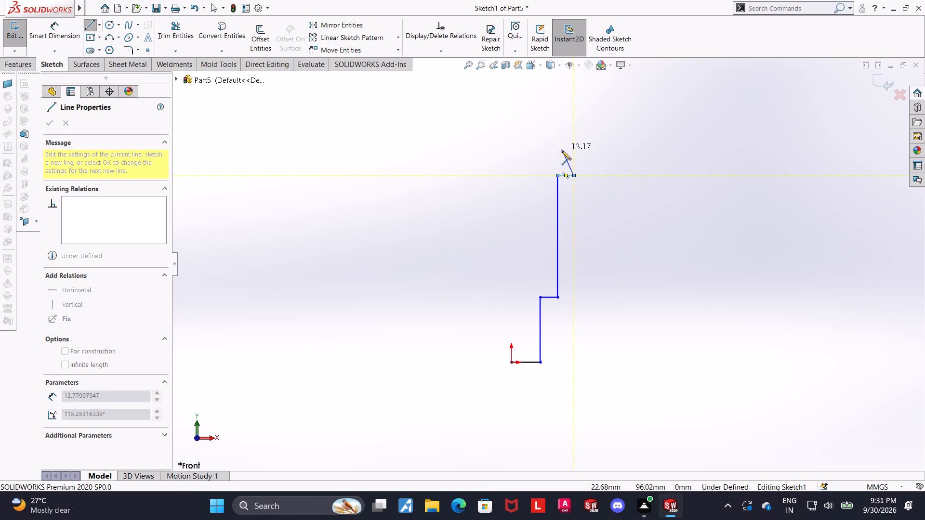
{"action": "left_click", "coordinate": [563, 151]}
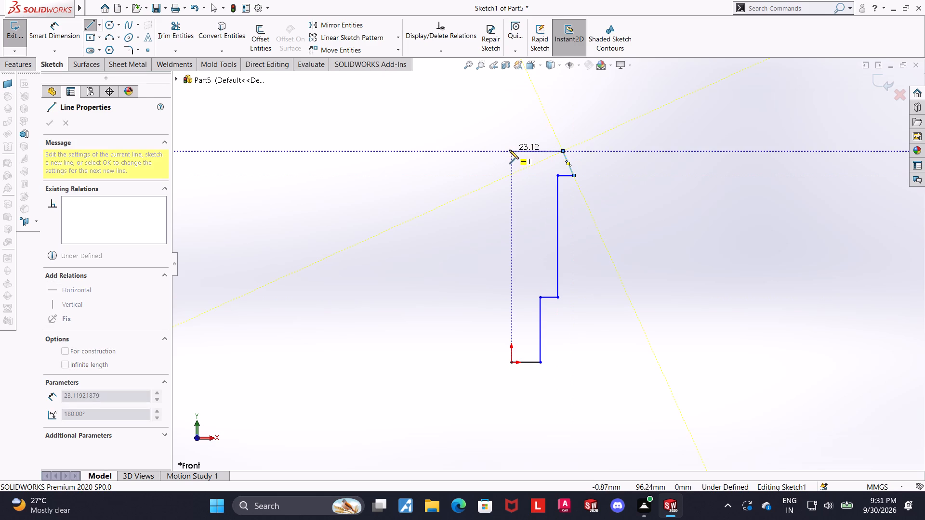
{"action": "left_click", "coordinate": [509, 150]}
{"action": "left_click", "coordinate": [511, 363]}
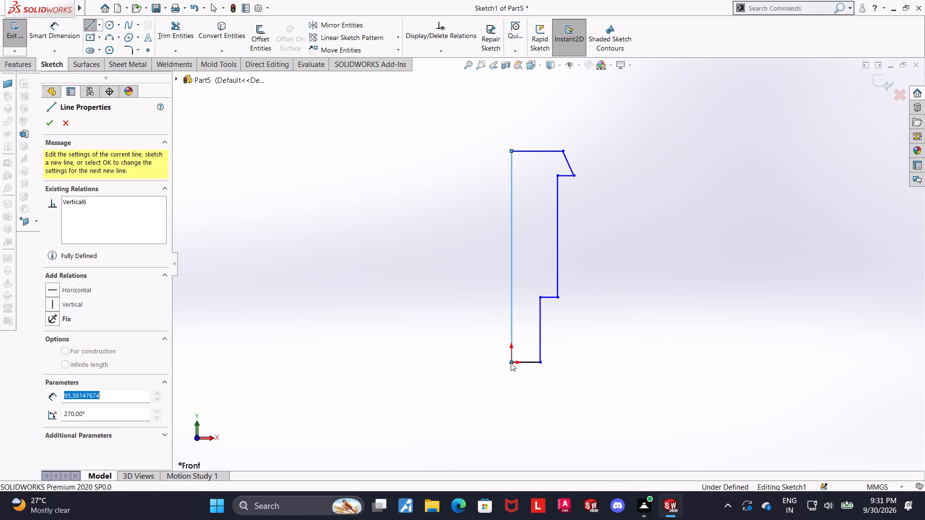
{"action": "key", "text": "Escape"}
{"action": "key", "text": "Escape"}
{"action": "key", "text": "Escape"}
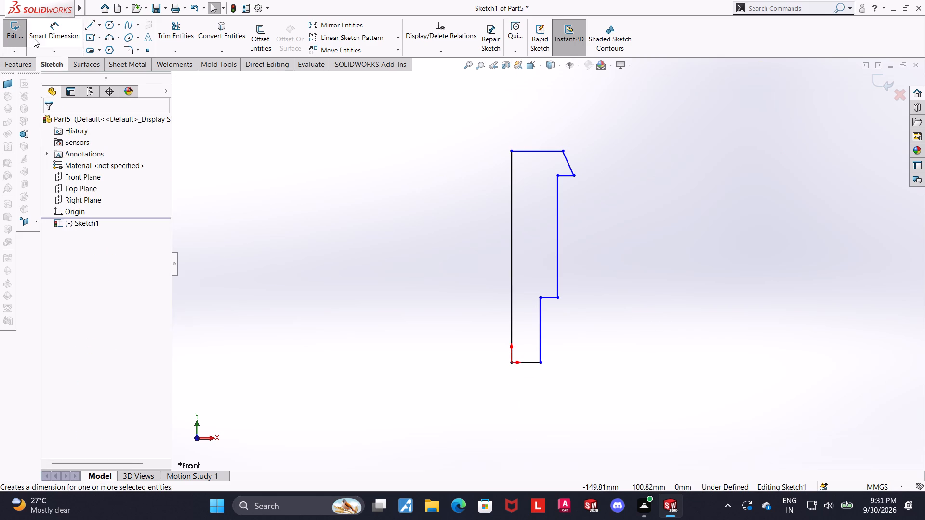
Dimension the overall height between the profile's top and base lines and set it to 160 mm.
{"action": "left_click", "coordinate": [37, 38]}
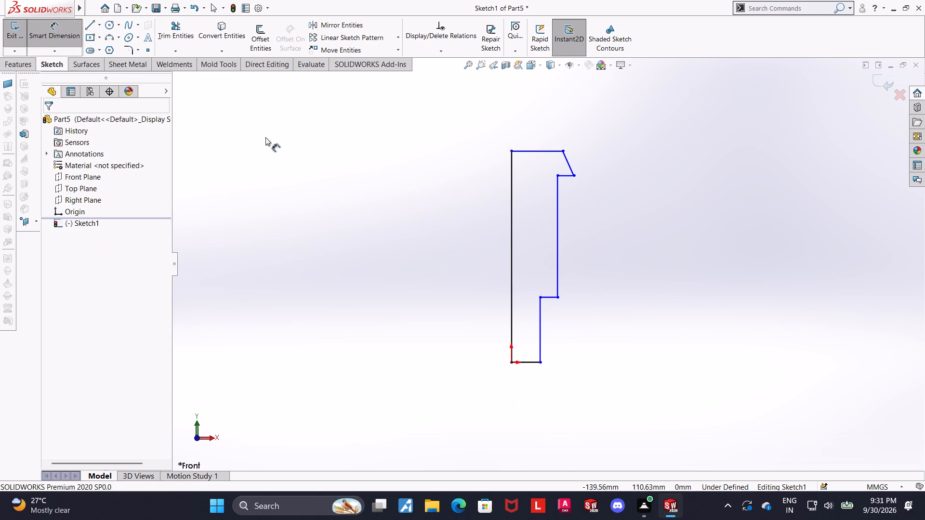
{"action": "left_click", "coordinate": [517, 152]}
{"action": "left_click", "coordinate": [523, 364]}
{"action": "left_click", "coordinate": [409, 309]}
{"action": "type", "text": "15"}
{"action": "key", "text": "BackSpace"}
{"action": "type", "text": "60"}
{"action": "key", "text": "Return"}
{"action": "key", "text": "Escape"}
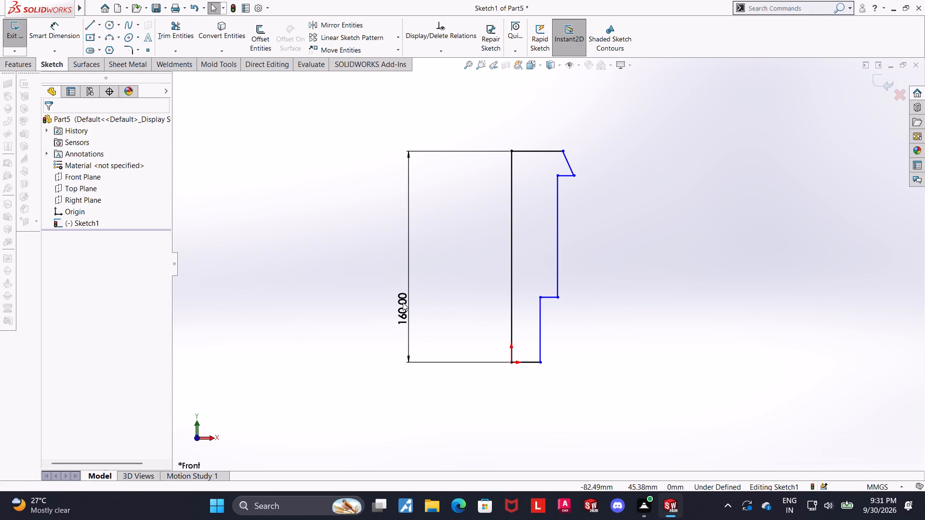
{"action": "key", "text": "Escape"}
Dimension the vertical distance between the base line and the lower shoulder line and set it to 25 mm.
{"action": "left_click", "coordinate": [68, 37]}
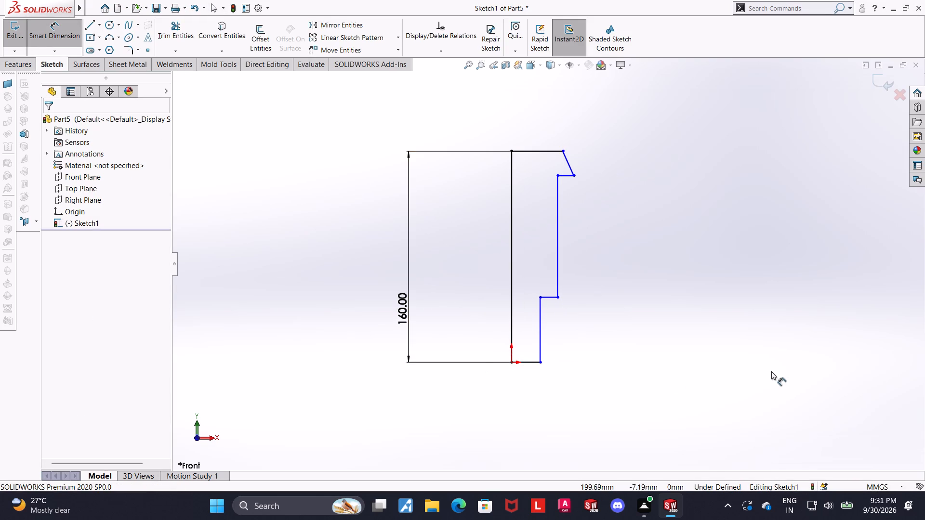
{"action": "left_click", "coordinate": [551, 298]}
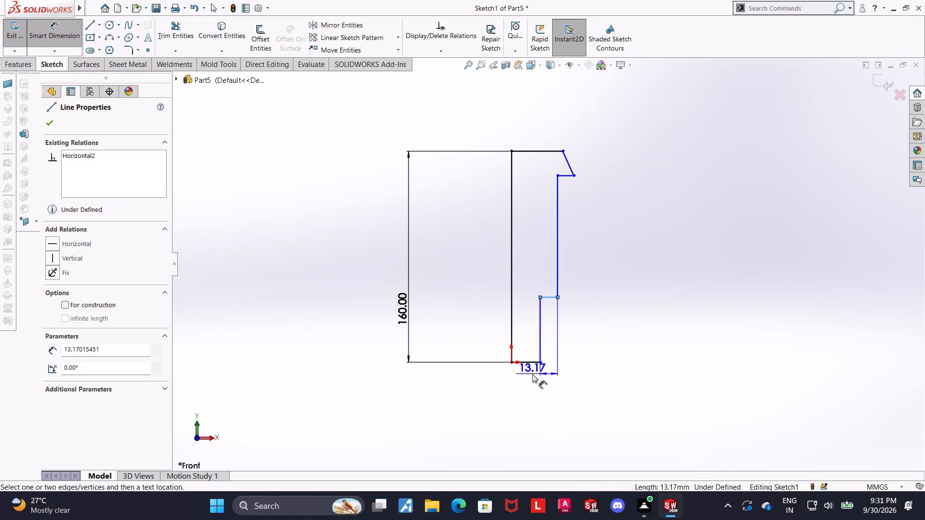
{"action": "left_click", "coordinate": [533, 362]}
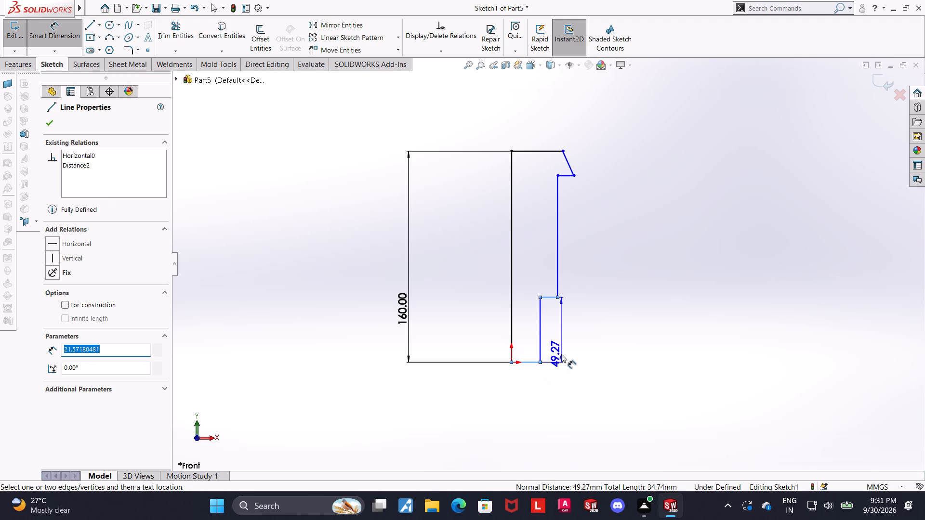
{"action": "left_click", "coordinate": [561, 354]}
{"action": "type", "text": "25"}
{"action": "key", "text": "Return"}
{"action": "key", "text": "Escape"}
{"action": "key", "text": "Escape"}
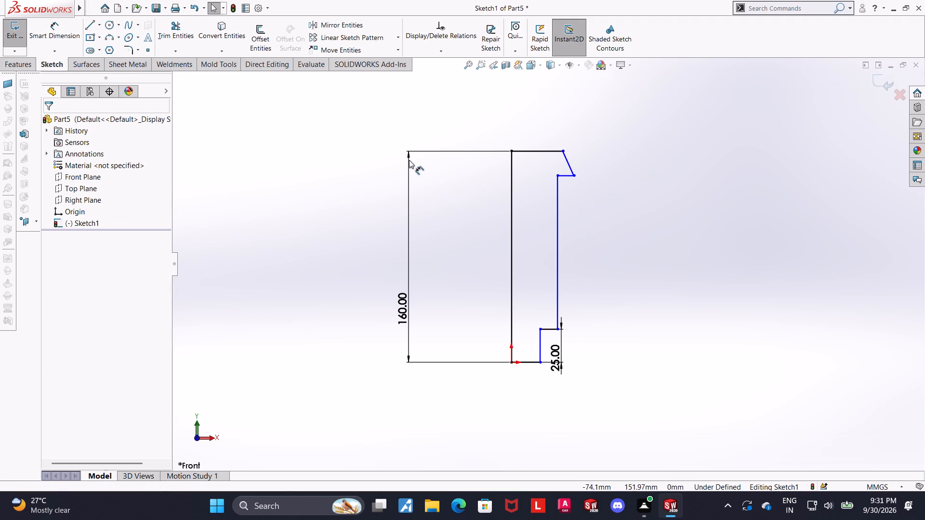
Dimension the vertical distance from the base line to the head's outer lower corner and set it to 150 mm.
{"action": "left_click", "coordinate": [59, 41]}
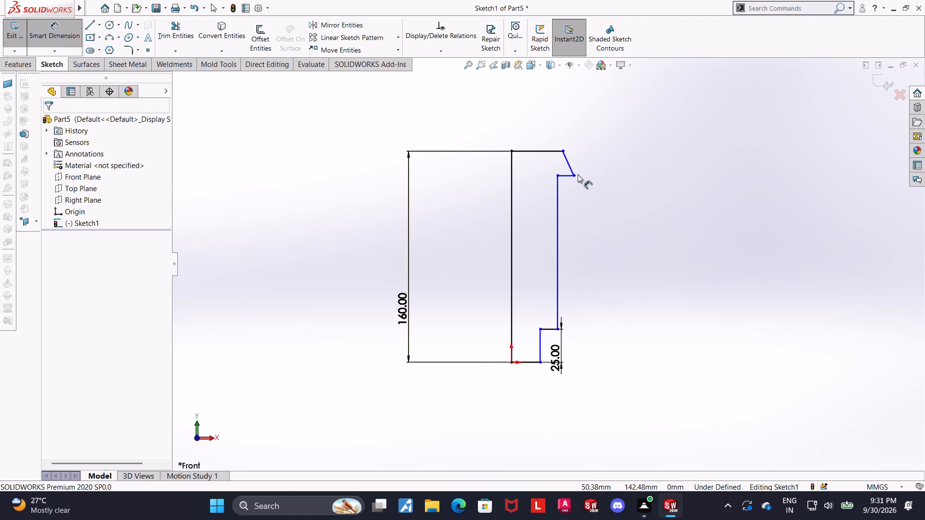
{"action": "left_click", "coordinate": [575, 176]}
{"action": "left_click", "coordinate": [533, 361]}
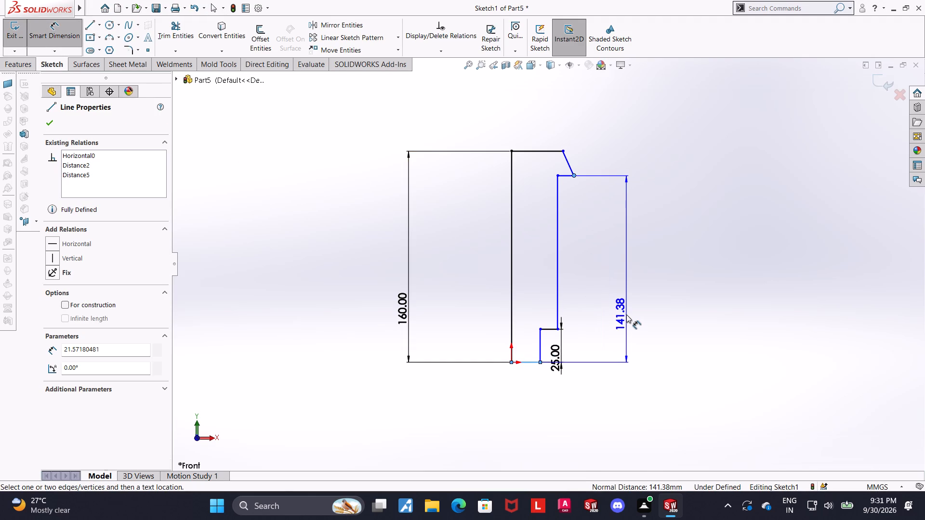
{"action": "left_click", "coordinate": [626, 314]}
{"action": "type", "text": "150"}
{"action": "key", "text": "Return"}
{"action": "key", "text": "Escape"}
{"action": "key", "text": "Escape"}
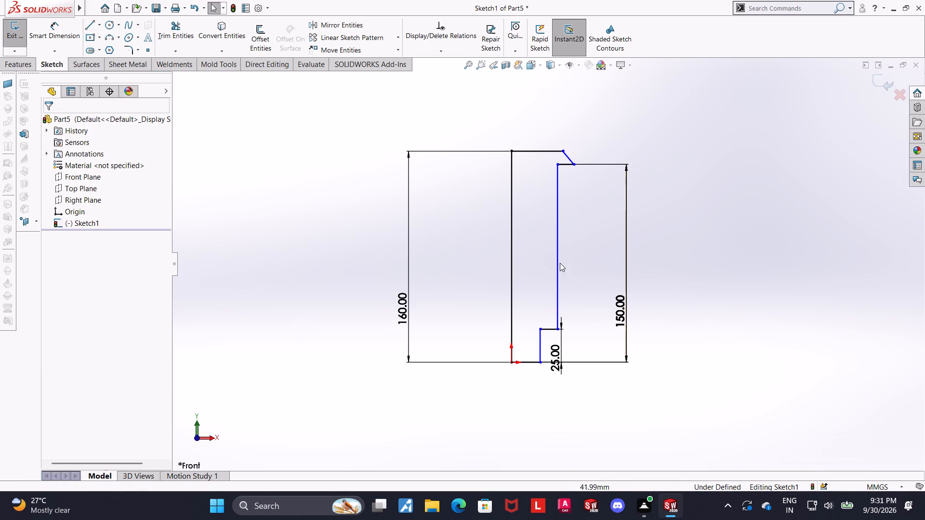
Dimension the horizontal distance from the long axis line to the head's outer corner and set it to 40 mm.
{"action": "left_click", "coordinate": [69, 31]}
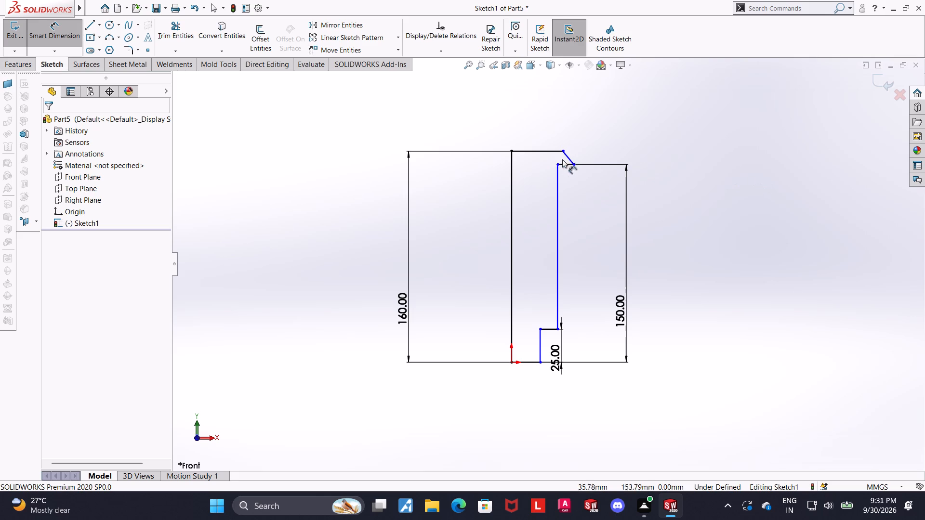
{"action": "scroll", "coordinate": [579, 149], "scroll_direction": "down", "scroll_amount": 2}
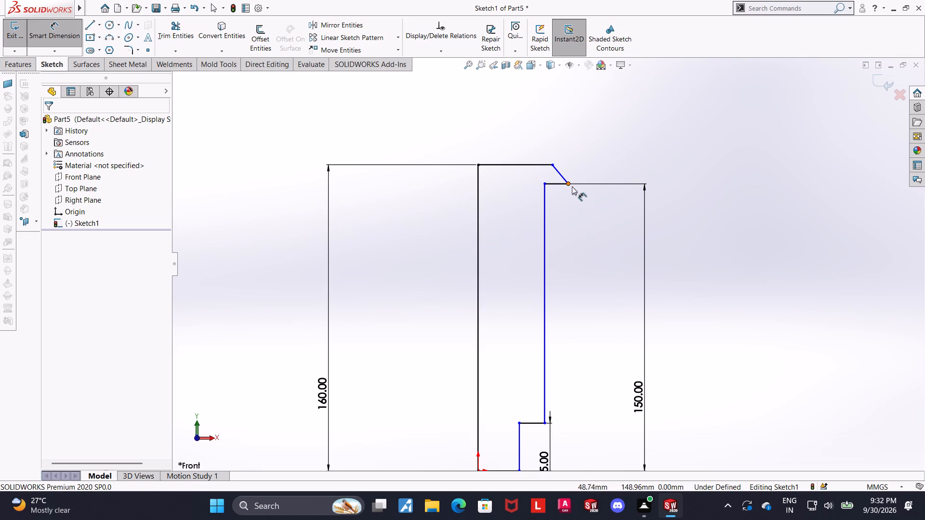
{"action": "left_click", "coordinate": [570, 185]}
{"action": "left_click", "coordinate": [476, 199]}
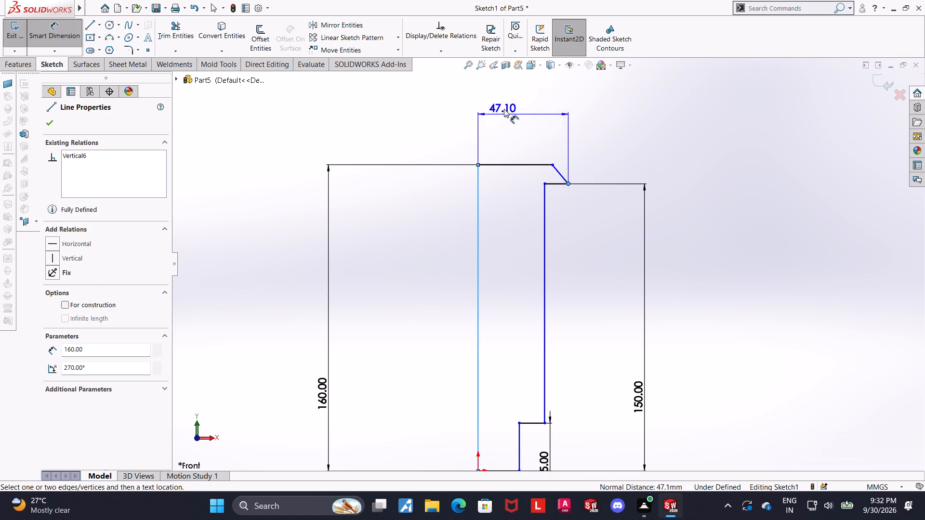
{"action": "left_click", "coordinate": [505, 102]}
{"action": "type", "text": "40"}
{"action": "key", "text": "Return"}
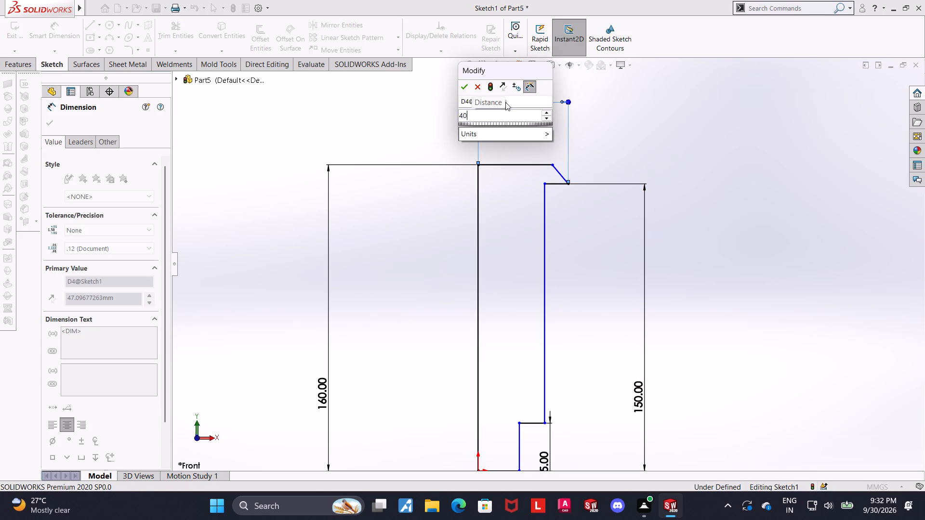
{"action": "key", "text": "Escape"}
{"action": "key", "text": "Escape"}
Dimension the horizontal distance between the axis line and the shank's long outer line and set it to 20 mm.
{"action": "left_click", "coordinate": [49, 20]}
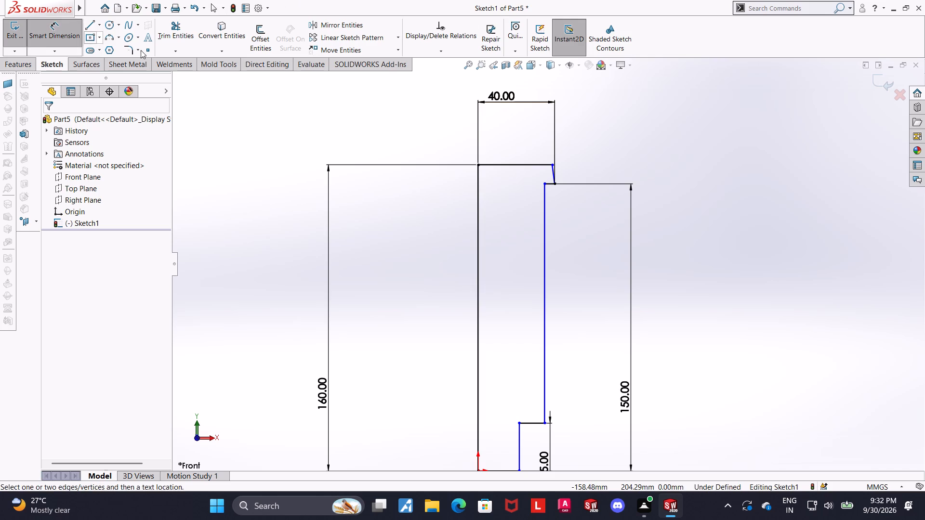
{"action": "scroll", "coordinate": [630, 253], "scroll_direction": "up", "scroll_amount": 3}
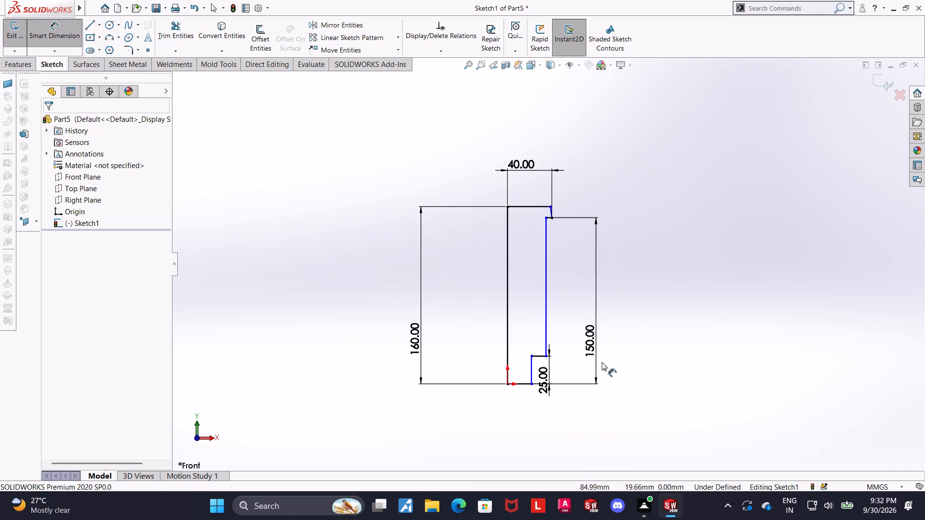
{"action": "left_click", "coordinate": [545, 322]}
{"action": "left_click", "coordinate": [508, 322]}
{"action": "left_click", "coordinate": [514, 410]}
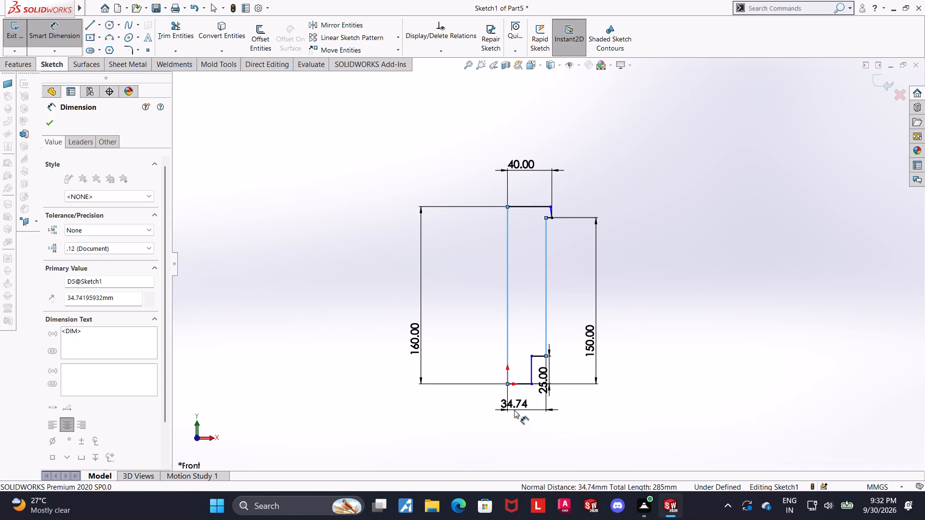
{"action": "type", "text": "20"}
{"action": "key", "text": "Return"}
{"action": "key", "text": "Escape"}
{"action": "key", "text": "Escape"}
Dimension the horizontal distance between the axis line and the short lower vertical line and set it to 7.5 mm.
{"action": "scroll", "coordinate": [557, 404], "scroll_direction": "down", "scroll_amount": 3}
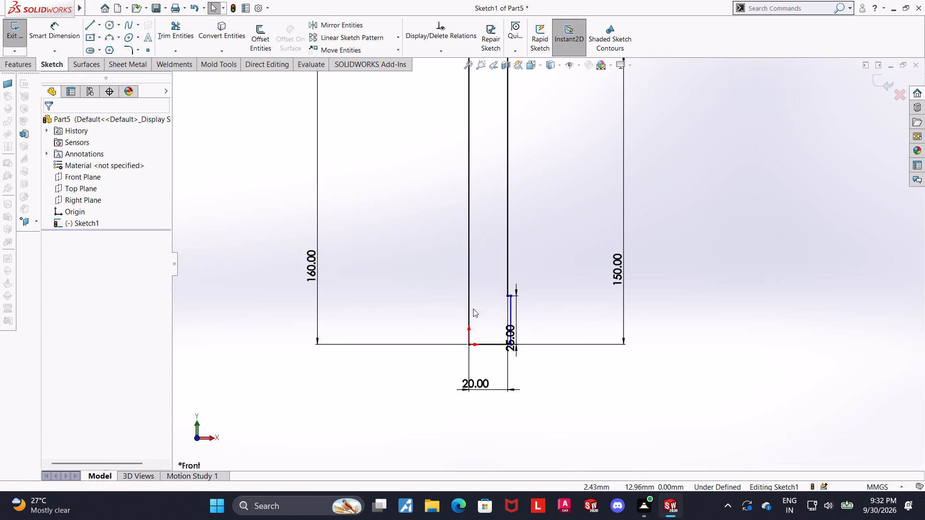
{"action": "scroll", "coordinate": [392, 263], "scroll_direction": "down", "scroll_amount": 3}
{"action": "left_click", "coordinate": [71, 28]}
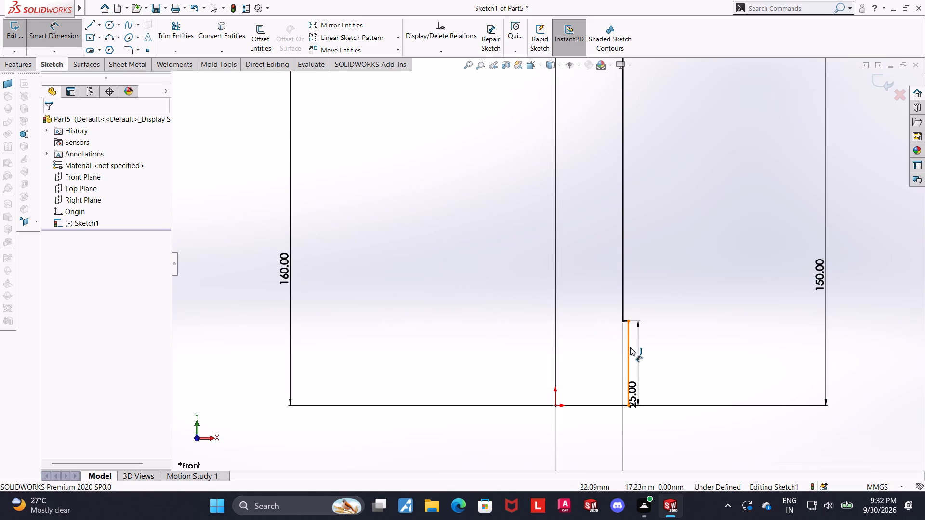
{"action": "left_click", "coordinate": [629, 347]}
{"action": "left_click", "coordinate": [557, 338]}
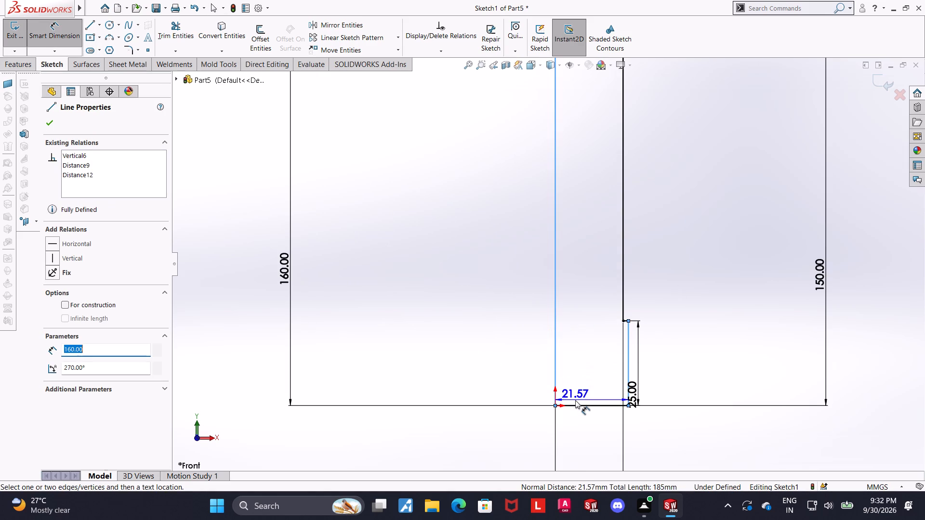
{"action": "left_click", "coordinate": [577, 429]}
{"action": "key", "text": "7"}
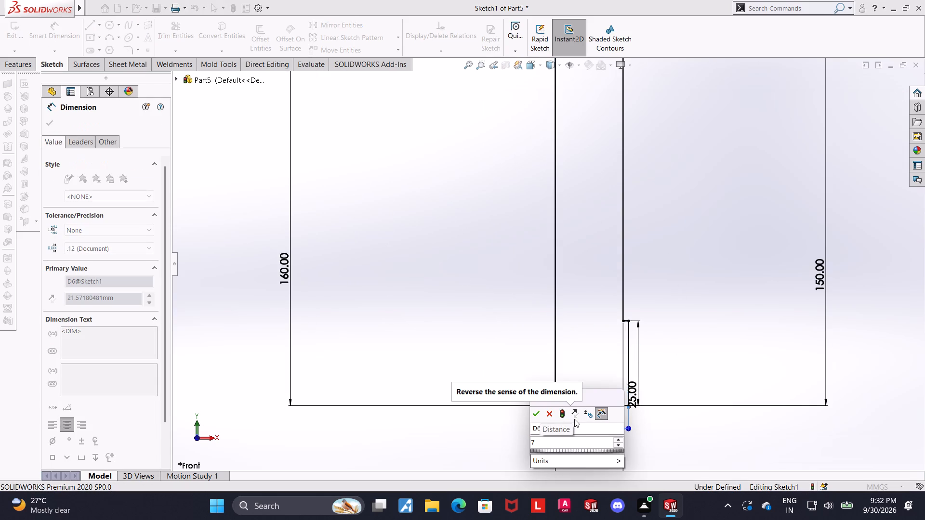
{"action": "type", "text": ".5"}
{"action": "key", "text": "Return"}
{"action": "key", "text": "Escape"}
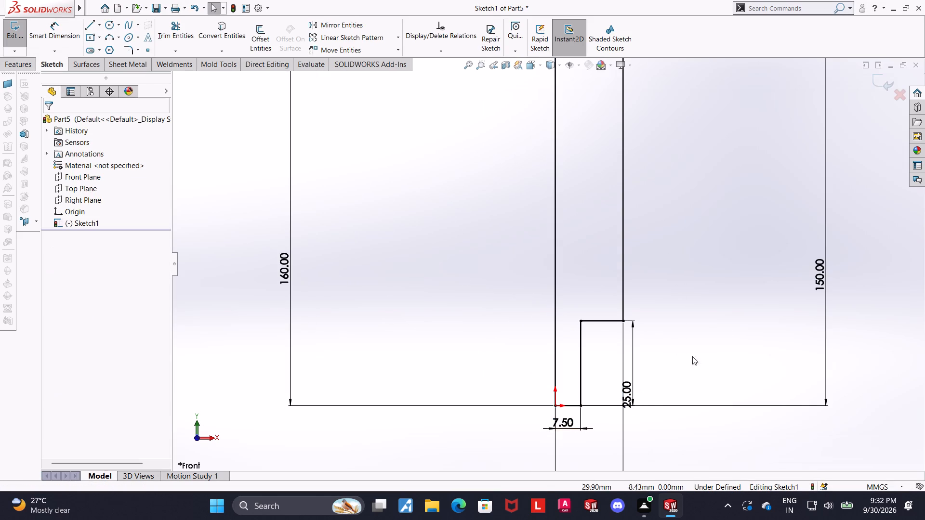
Draw a horizontal construction line extending outward from the slanted edge's upper endpoint, in line with the profile's top line.
{"action": "scroll", "coordinate": [727, 326], "scroll_direction": "up", "scroll_amount": 9}
{"action": "scroll", "coordinate": [590, 207], "scroll_direction": "down", "scroll_amount": 6}
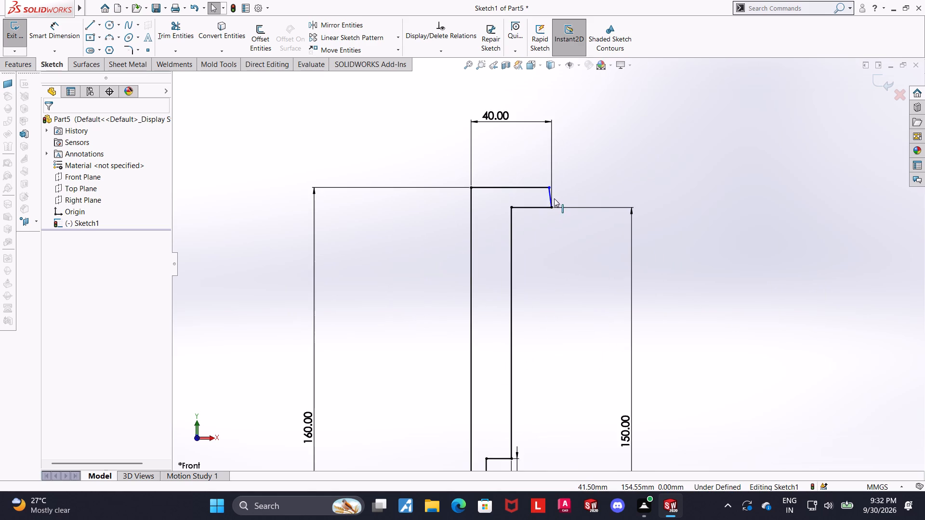
{"action": "scroll", "coordinate": [554, 198], "scroll_direction": "down", "scroll_amount": 2}
{"action": "key", "text": "Escape"}
{"action": "key", "text": "Escape"}
{"action": "key", "text": "Escape"}
{"action": "scroll", "coordinate": [536, 200], "scroll_direction": "down", "scroll_amount": 3}
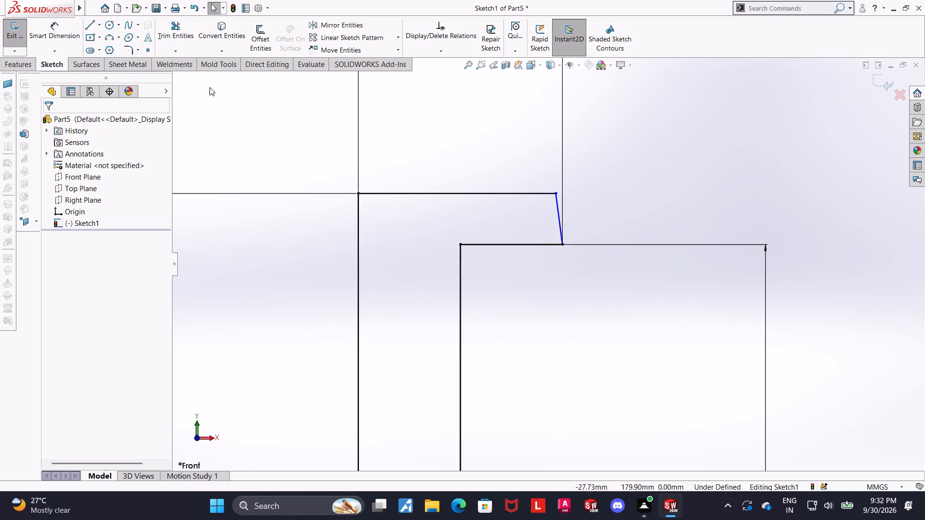
{"action": "left_click", "coordinate": [102, 25]}
{"action": "left_click", "coordinate": [97, 51]}
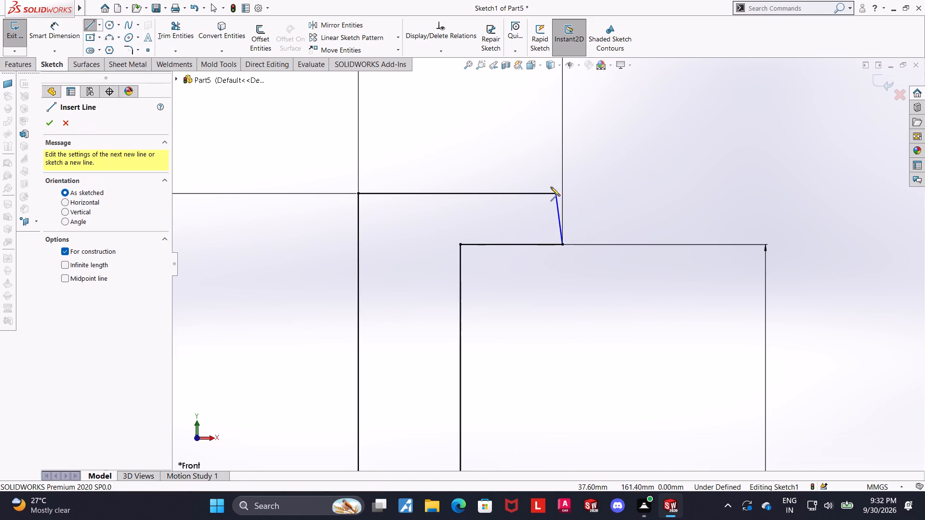
{"action": "left_click", "coordinate": [555, 193]}
{"action": "left_click", "coordinate": [653, 195]}
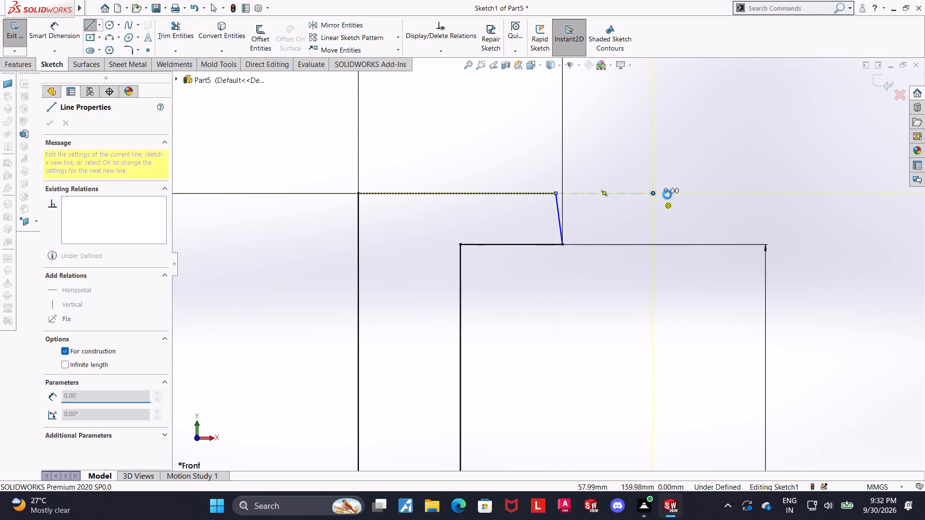
{"action": "key", "text": "Escape"}
{"action": "key", "text": "Escape"}
{"action": "key", "text": "Escape"}
Dimension the angle between the construction line and the head's slanted edge and set it to 45°.
{"action": "left_click", "coordinate": [67, 27]}
{"action": "left_click", "coordinate": [598, 195]}
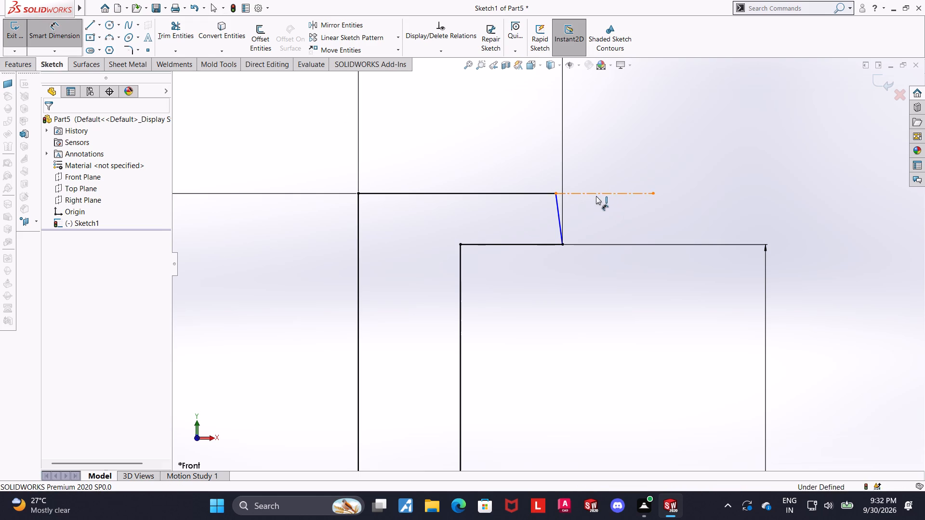
{"action": "left_click", "coordinate": [557, 213]}
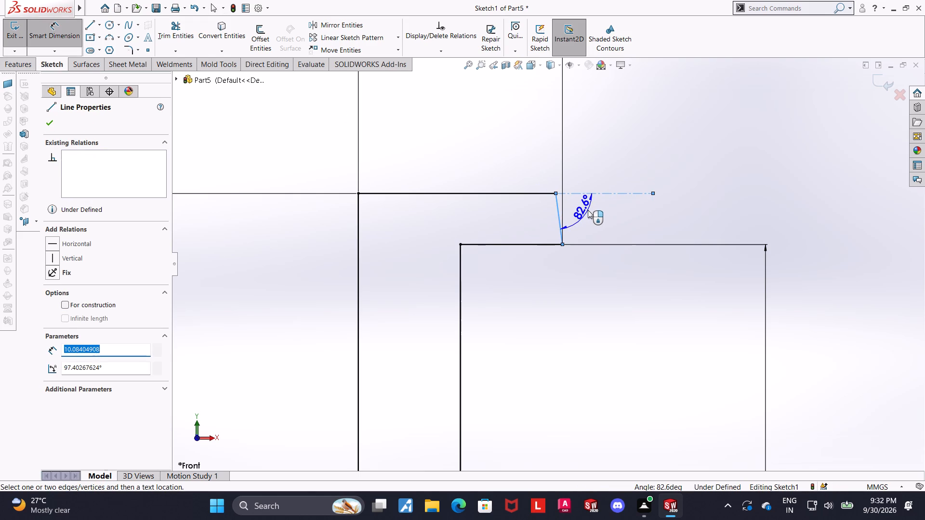
{"action": "left_click", "coordinate": [588, 210]}
{"action": "type", "text": "45"}
{"action": "key", "text": "Return"}
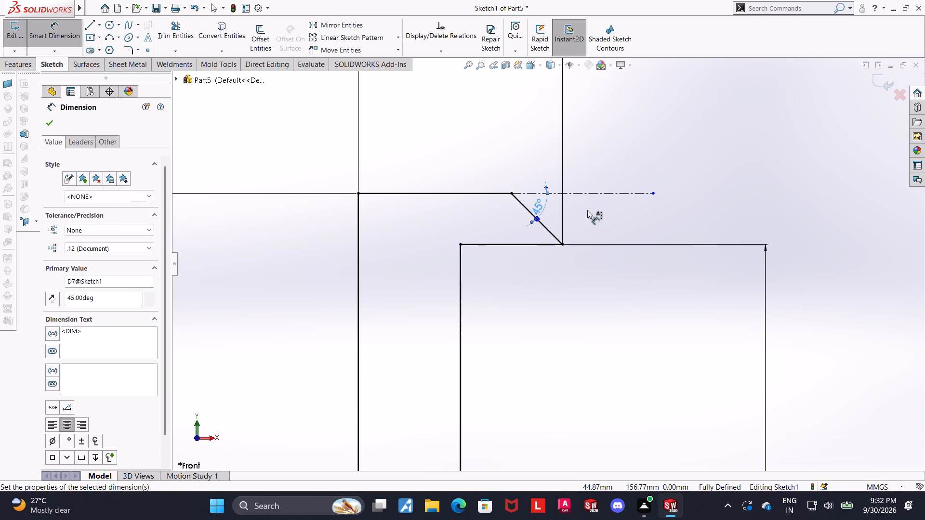
{"action": "scroll", "coordinate": [639, 226], "scroll_direction": "up", "scroll_amount": 9}
{"action": "scroll", "coordinate": [597, 338], "scroll_direction": "down", "scroll_amount": 2}
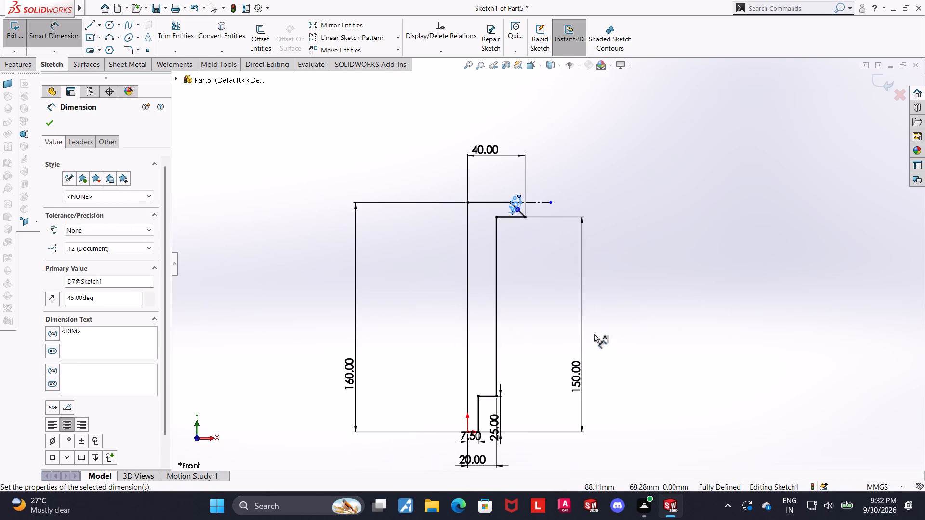
{"action": "left_click", "coordinate": [647, 319]}
Exit the completed profile sketch.
{"action": "scroll", "coordinate": [647, 322], "scroll_direction": "up", "scroll_amount": 4}
{"action": "scroll", "coordinate": [591, 337], "scroll_direction": "down", "scroll_amount": 3}
{"action": "scroll", "coordinate": [462, 239], "scroll_direction": "down", "scroll_amount": 2}
{"action": "scroll", "coordinate": [460, 238], "scroll_direction": "up", "scroll_amount": 2}
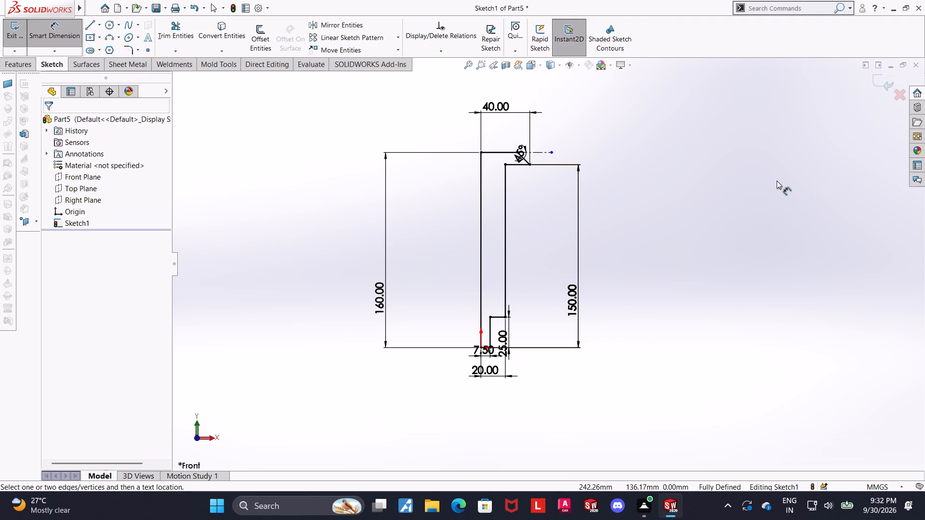
{"action": "scroll", "coordinate": [499, 371], "scroll_direction": "down", "scroll_amount": 3}
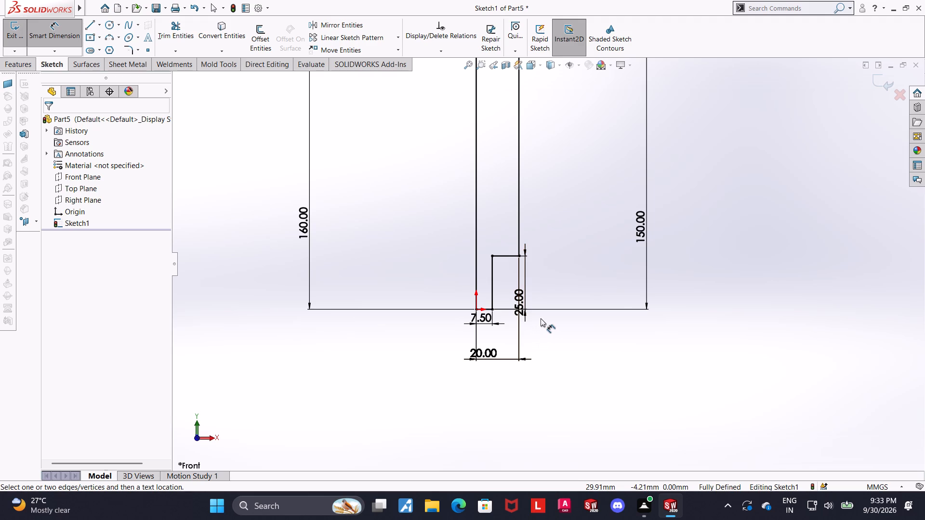
{"action": "scroll", "coordinate": [549, 317], "scroll_direction": "up", "scroll_amount": 5}
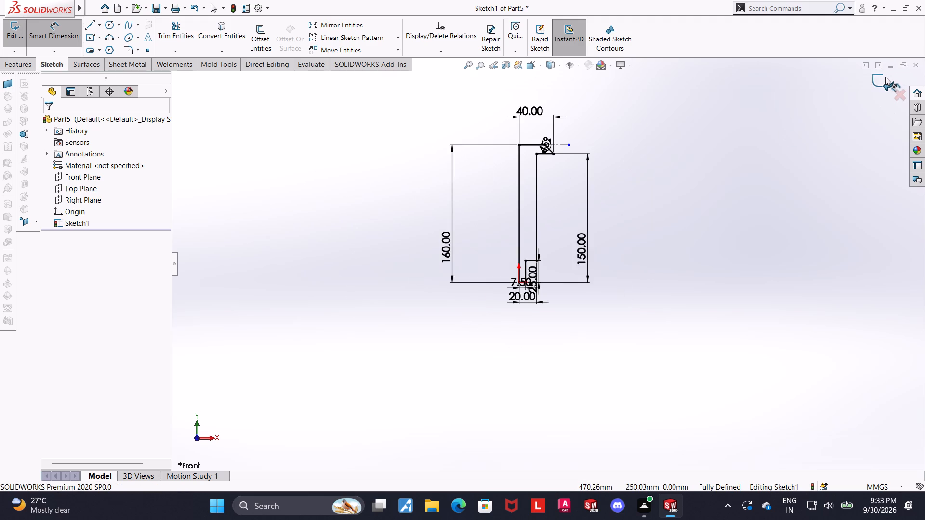
{"action": "left_click", "coordinate": [885, 77]}
Revolve the profile 360° into a solid, replacing the construction line with the long vertical line from the origin as the axis.
{"action": "middle_click_drag", "start_coordinate": [704, 279], "coordinate": [700, 261]}
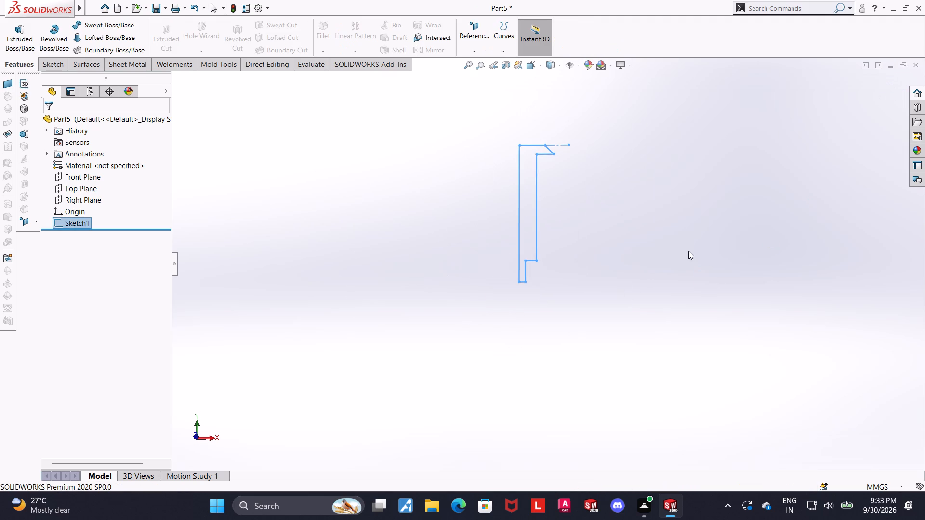
{"action": "middle_click_drag", "start_coordinate": [686, 251], "coordinate": [684, 245]}
{"action": "left_click", "coordinate": [43, 30]}
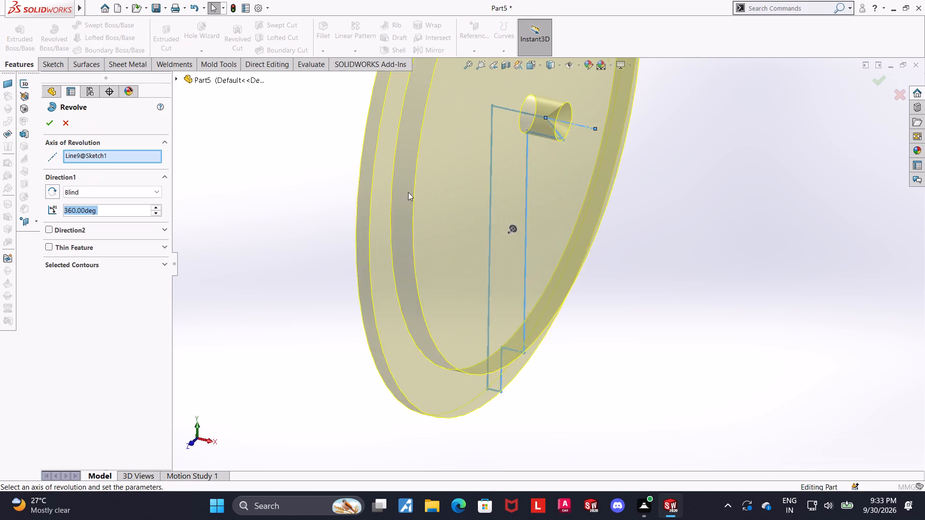
{"action": "scroll", "coordinate": [464, 189], "scroll_direction": "up", "scroll_amount": 2}
{"action": "right_click_drag", "start_coordinate": [106, 152], "coordinate": [108, 158]}
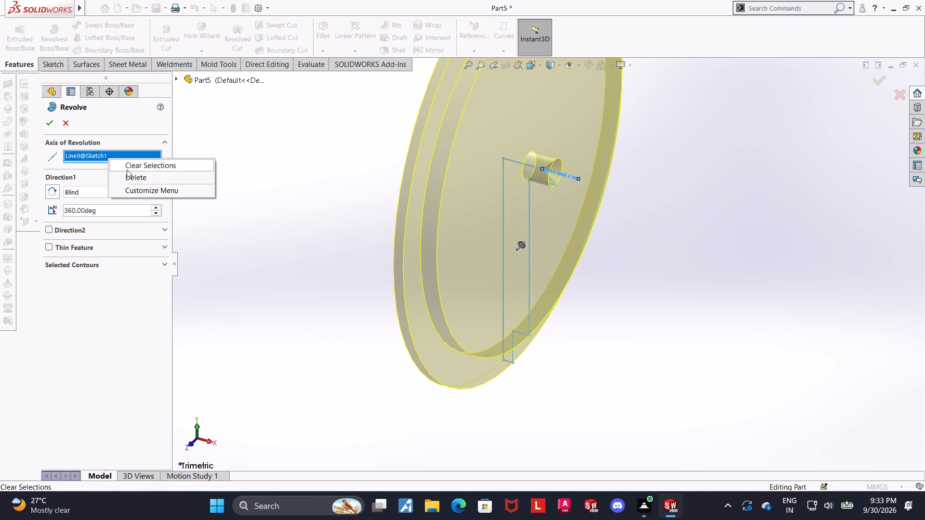
{"action": "left_click", "coordinate": [128, 176]}
{"action": "left_click", "coordinate": [506, 239]}
{"action": "left_click", "coordinate": [502, 239]}
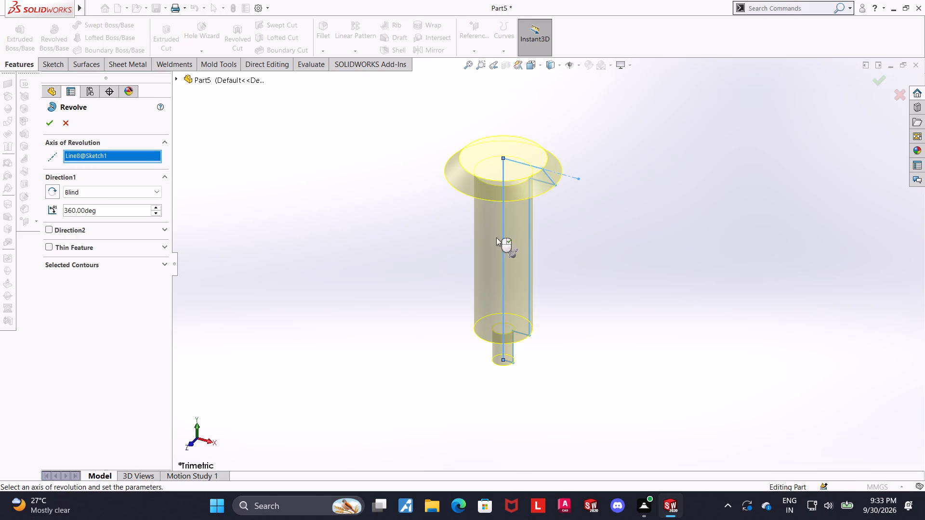
{"action": "left_click", "coordinate": [52, 124]}
{"action": "left_click", "coordinate": [684, 267]}
Chamfer the edge where the pin's shank meets the underside of the head by 10 mm at 45°.
{"action": "middle_click_drag", "start_coordinate": [631, 270], "coordinate": [641, 213]}
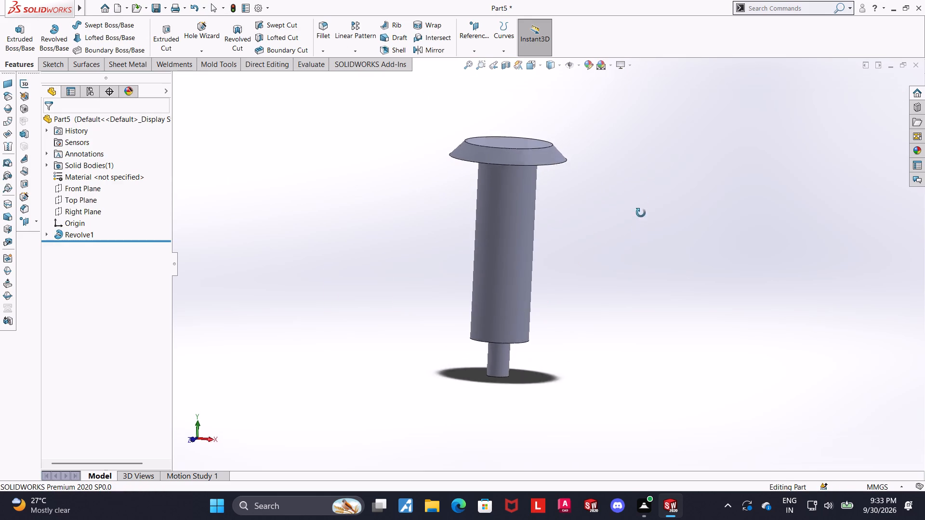
{"action": "middle_click_drag", "start_coordinate": [641, 213], "coordinate": [645, 164]}
{"action": "middle_click_drag", "start_coordinate": [634, 183], "coordinate": [634, 217]}
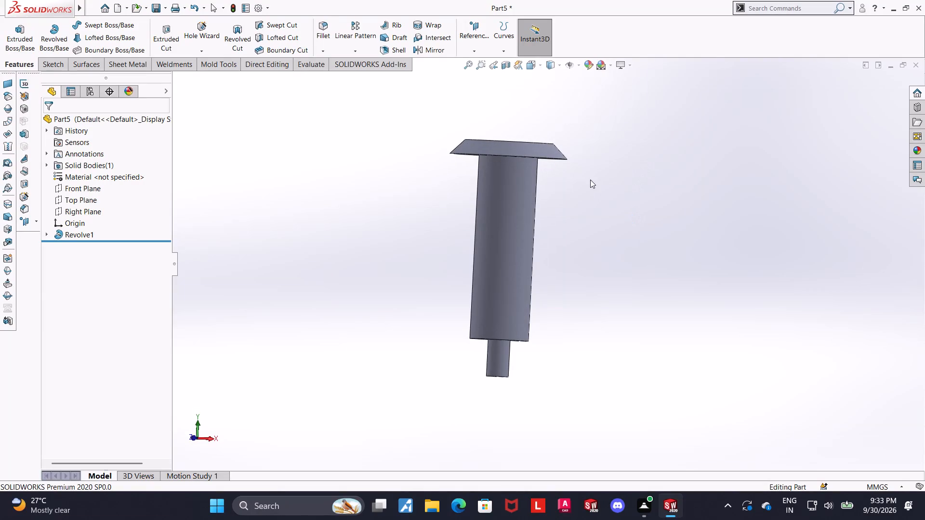
{"action": "middle_click_drag", "start_coordinate": [588, 215], "coordinate": [588, 182]}
{"action": "left_click", "coordinate": [319, 52]}
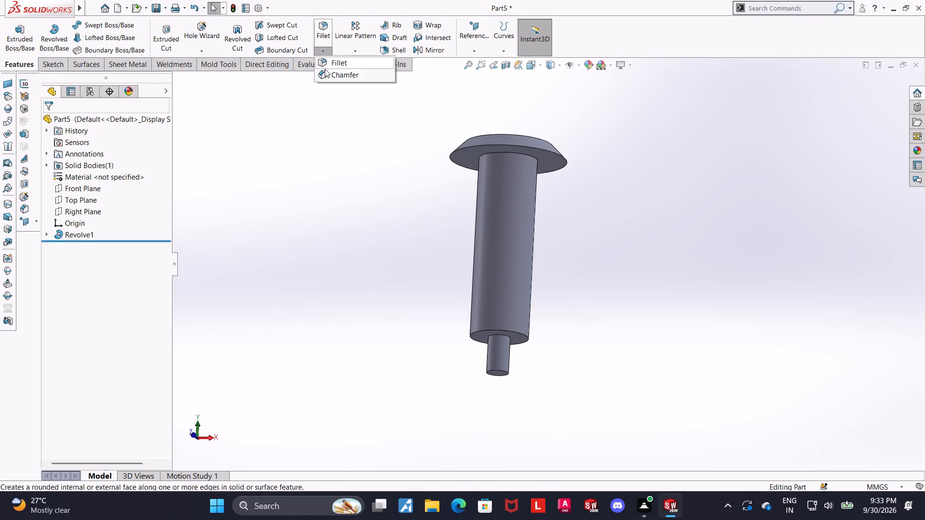
{"action": "left_click", "coordinate": [326, 71]}
{"action": "left_click", "coordinate": [533, 157]}
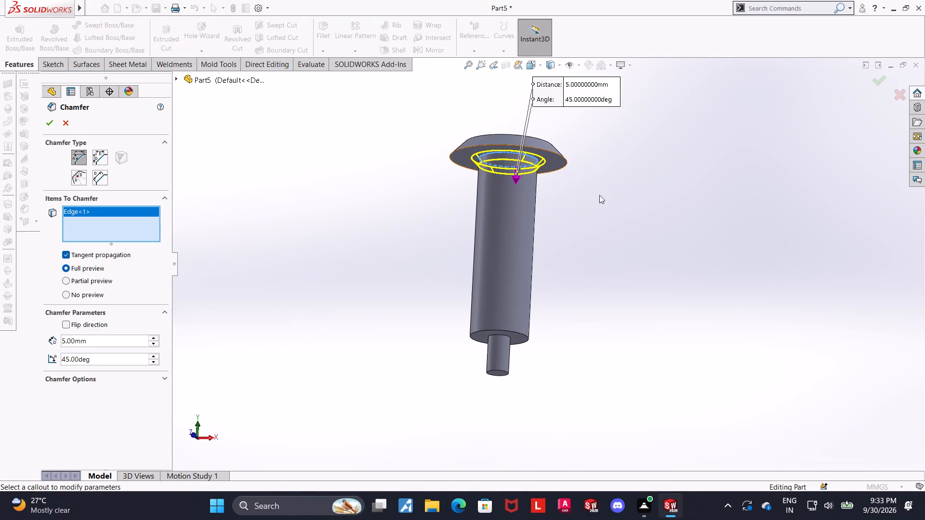
{"action": "middle_click_drag", "start_coordinate": [599, 195], "coordinate": [593, 224]}
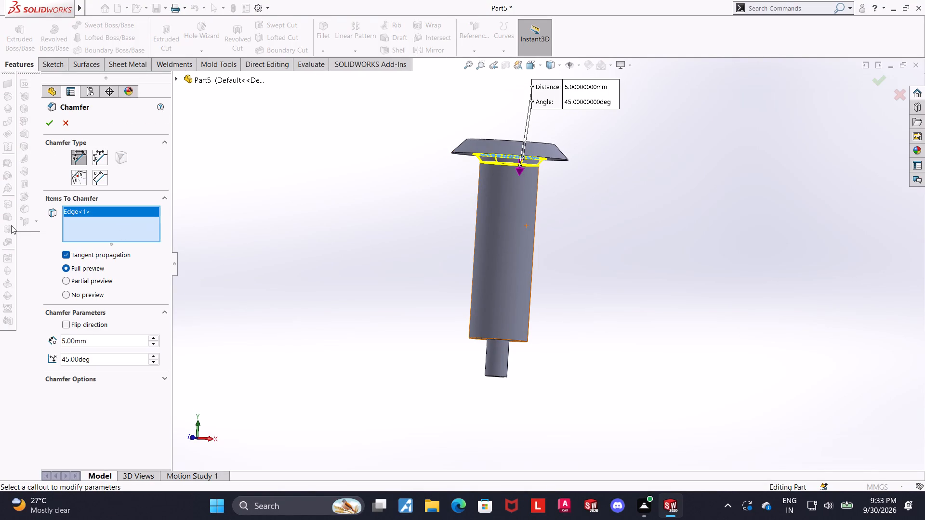
{"action": "left_click_drag", "start_coordinate": [109, 341], "coordinate": [0, 336]}
{"action": "type", "text": "10"}
{"action": "key", "text": "Return"}
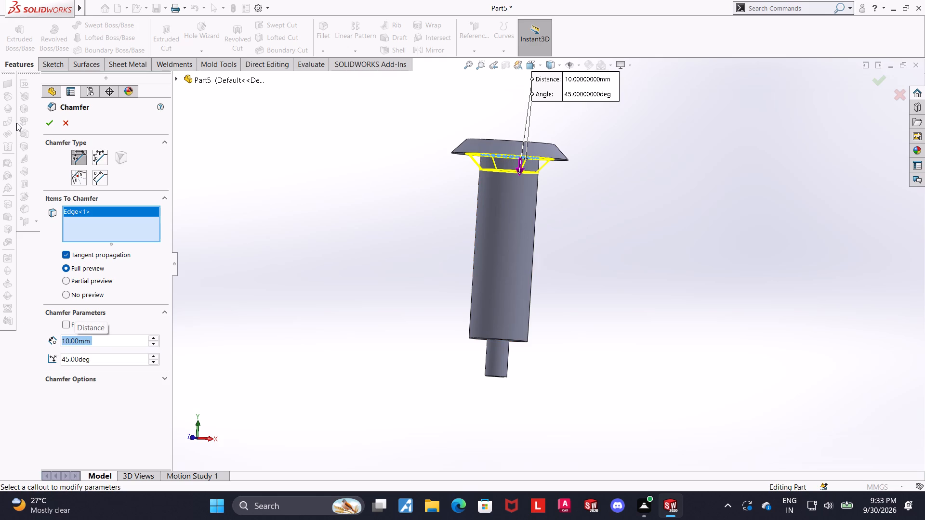
{"action": "left_click", "coordinate": [47, 123]}
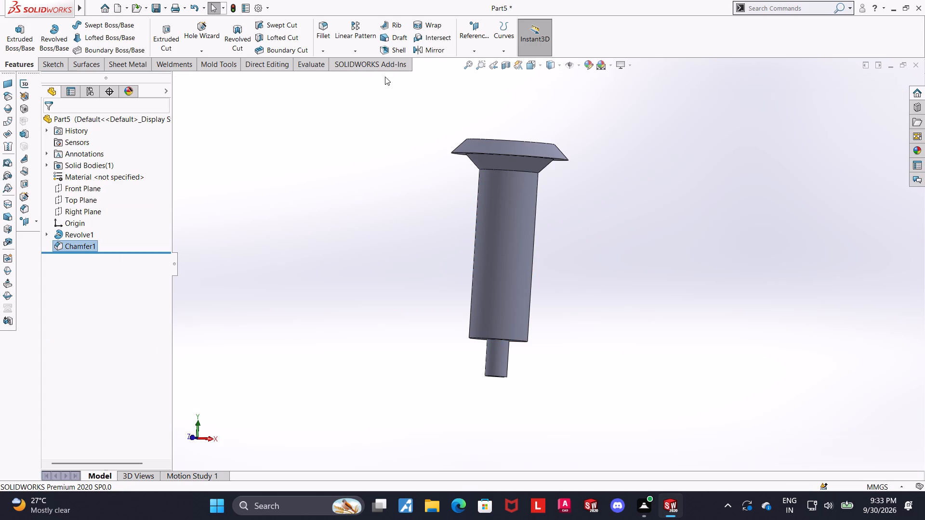
Chamfer the lower outer edge of the pin's main shank, above the narrow tip, by 3 mm at 45°.
{"action": "left_click", "coordinate": [329, 54]}
{"action": "left_click", "coordinate": [329, 78]}
{"action": "middle_click_drag", "start_coordinate": [596, 438], "coordinate": [595, 385]}
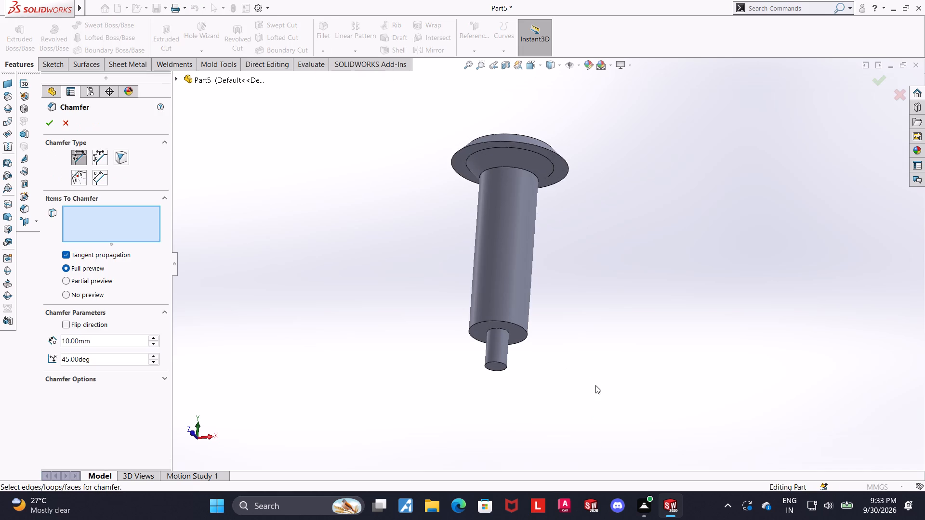
{"action": "scroll", "coordinate": [596, 381], "scroll_direction": "down", "scroll_amount": 2}
{"action": "left_click", "coordinate": [481, 290]}
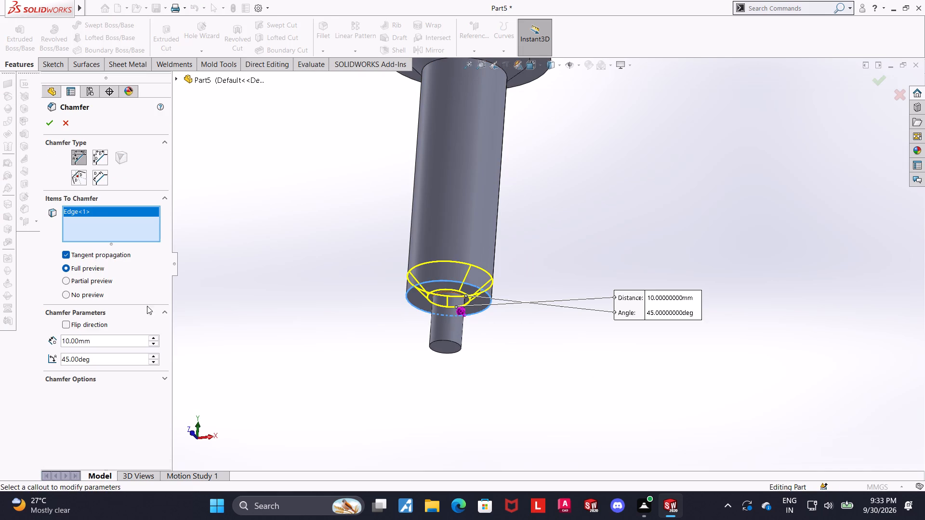
{"action": "left_click_drag", "start_coordinate": [114, 343], "coordinate": [0, 329]}
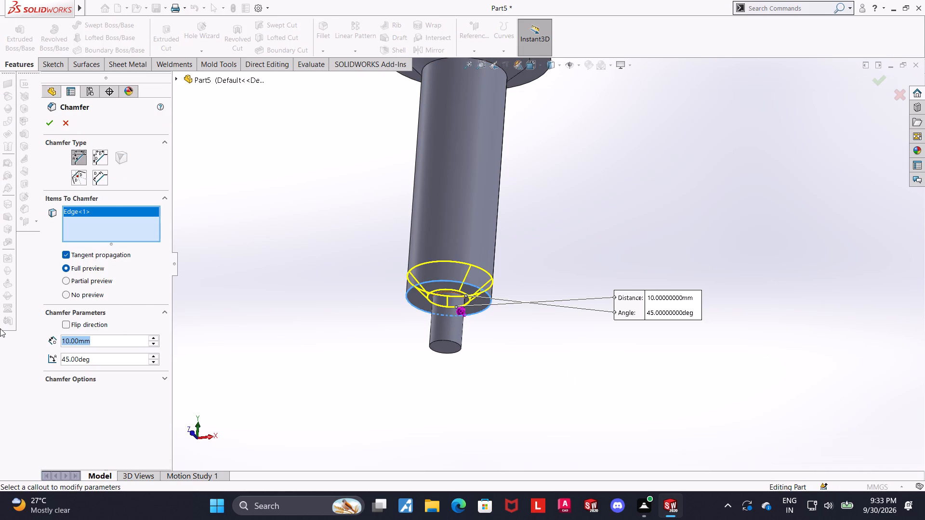
{"action": "key", "text": "3"}
{"action": "key", "text": "Return"}
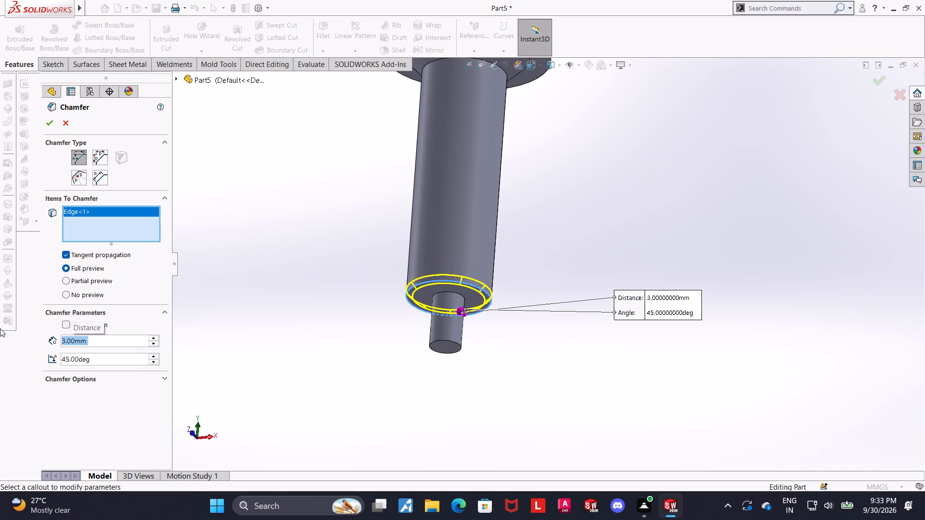
{"action": "left_click", "coordinate": [49, 129]}
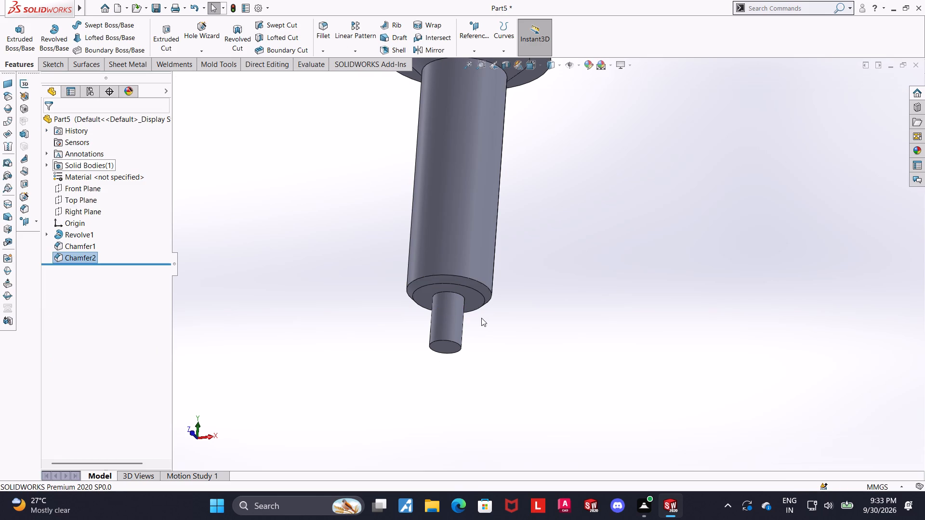
Examine the pin's head, shank and both chamfers from several angles.
{"action": "middle_click_drag", "start_coordinate": [524, 224], "coordinate": [525, 292]}
{"action": "scroll", "coordinate": [528, 282], "scroll_direction": "up", "scroll_amount": 5}
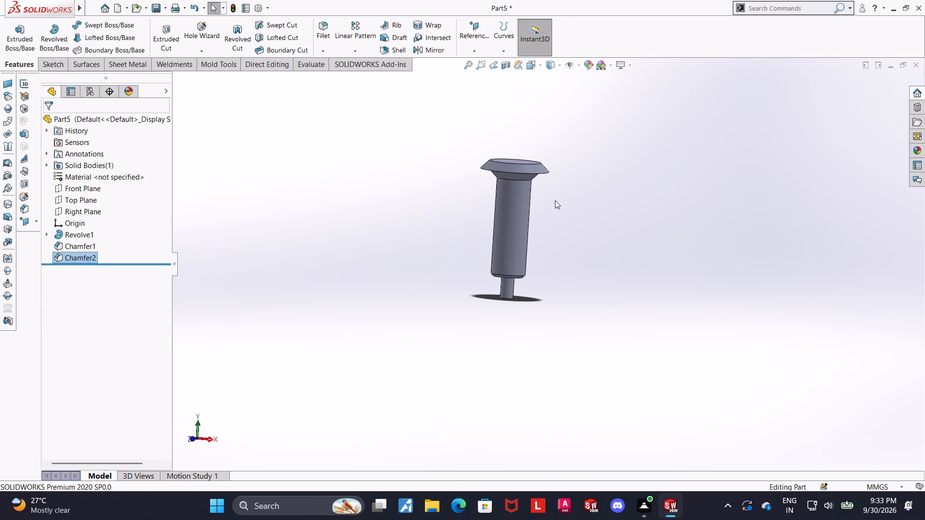
{"action": "middle_click_drag", "start_coordinate": [555, 187], "coordinate": [537, 167]}
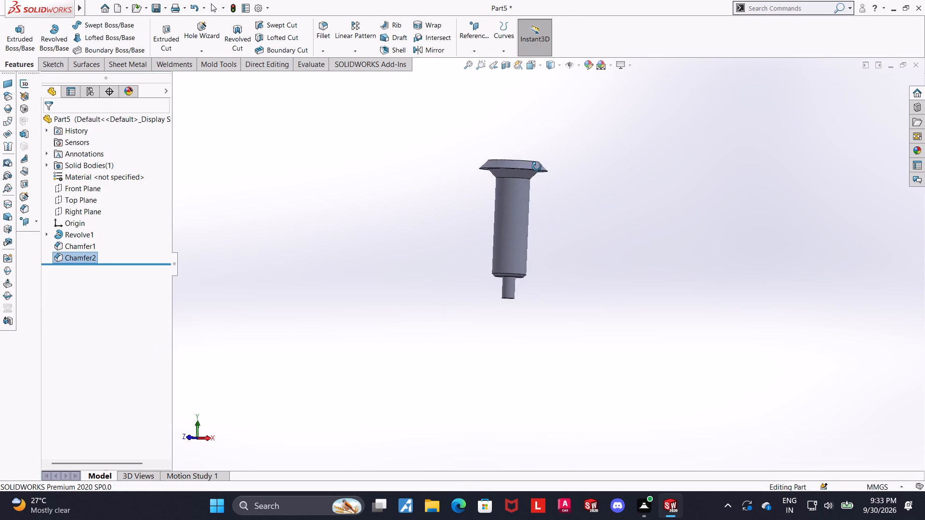
{"action": "middle_click_drag", "start_coordinate": [537, 167], "coordinate": [529, 153]}
{"action": "scroll", "coordinate": [490, 319], "scroll_direction": "down", "scroll_amount": 5}
{"action": "middle_click", "coordinate": [618, 173]}
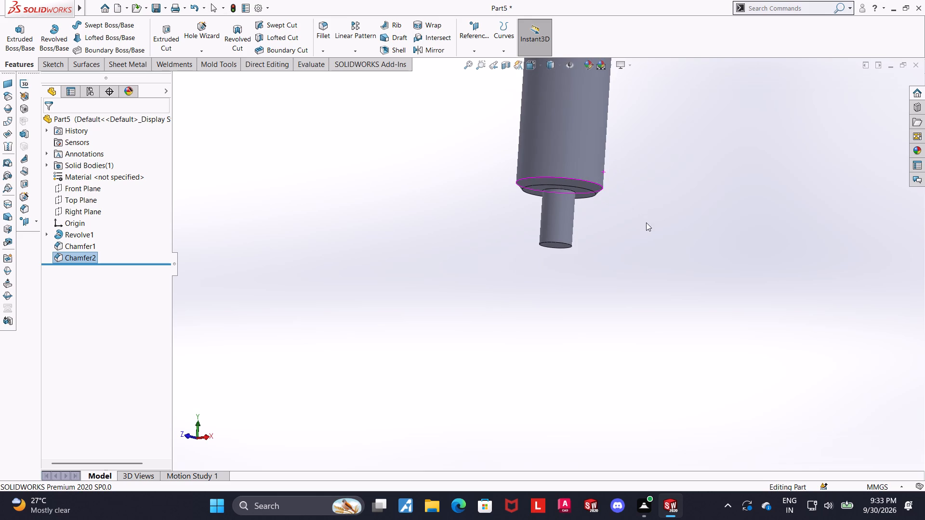
{"action": "scroll", "coordinate": [646, 221], "scroll_direction": "up", "scroll_amount": 2}
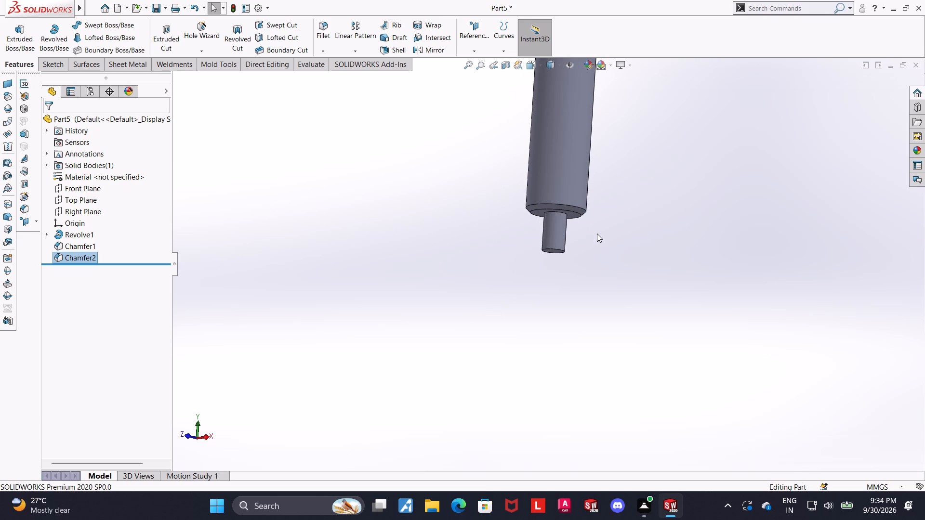
{"action": "scroll", "coordinate": [597, 234], "scroll_direction": "up", "scroll_amount": 2}
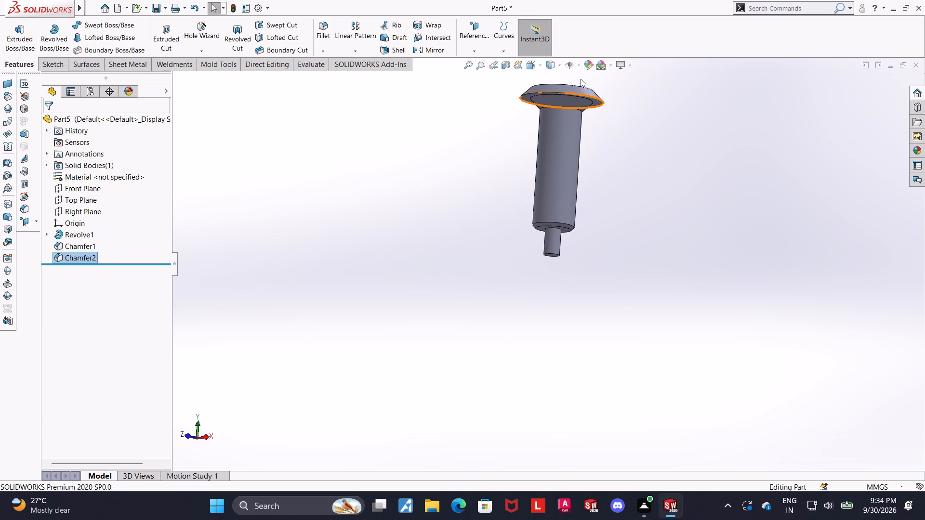
{"action": "scroll", "coordinate": [581, 79], "scroll_direction": "down", "scroll_amount": 1}
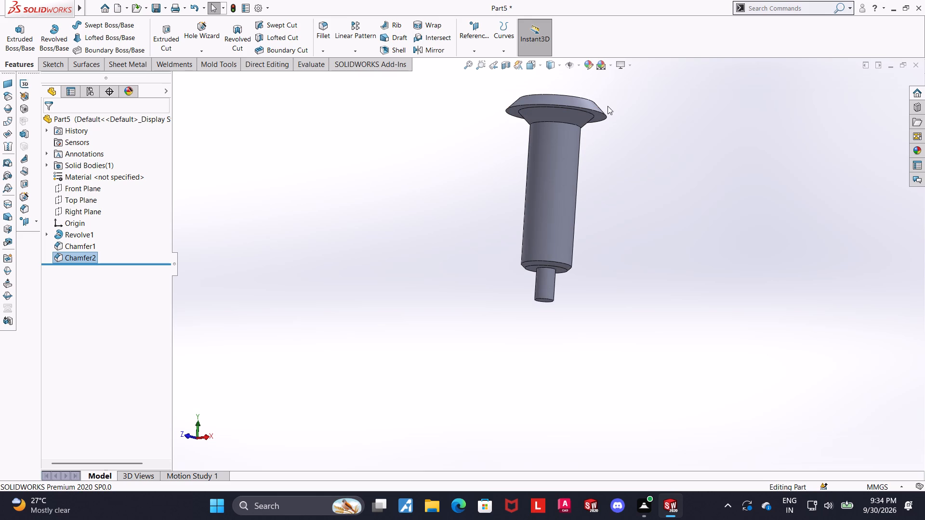
{"action": "scroll", "coordinate": [608, 100], "scroll_direction": "down", "scroll_amount": 2}
{"action": "middle_click_drag", "start_coordinate": [608, 113], "coordinate": [595, 178]}
{"action": "middle_click_drag", "start_coordinate": [607, 195], "coordinate": [607, 152]}
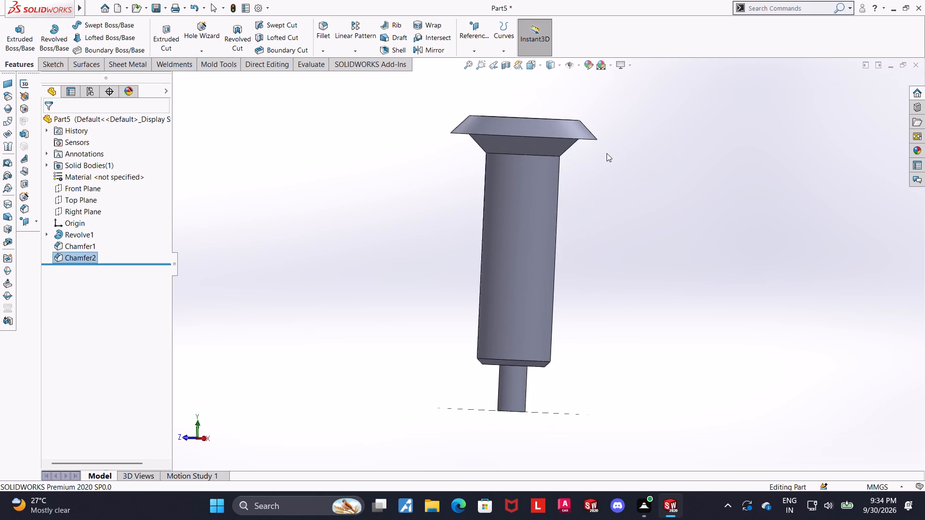
{"action": "scroll", "coordinate": [636, 270], "scroll_direction": "up", "scroll_amount": 3}
{"action": "scroll", "coordinate": [604, 324], "scroll_direction": "down", "scroll_amount": 2}
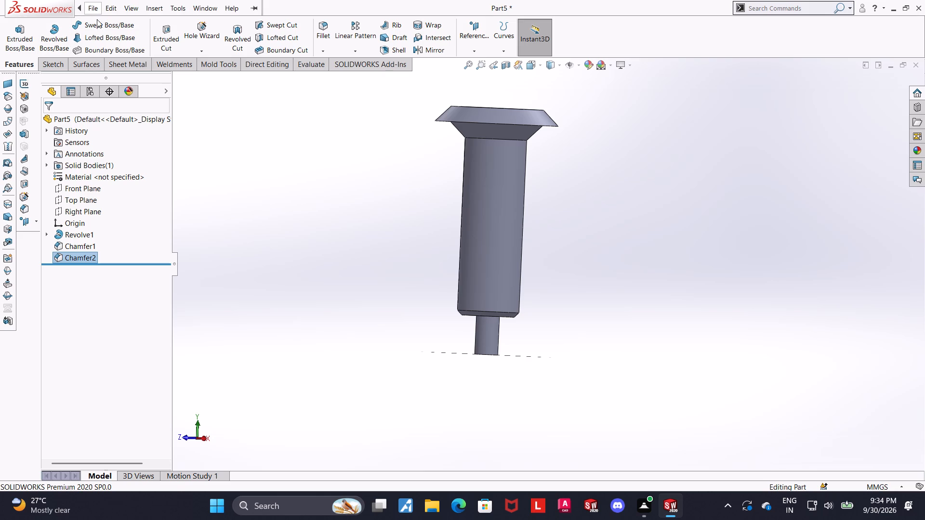
Save the part in the Downloads folder as "structural pin and plate part 3".
{"action": "left_click", "coordinate": [111, 132]}
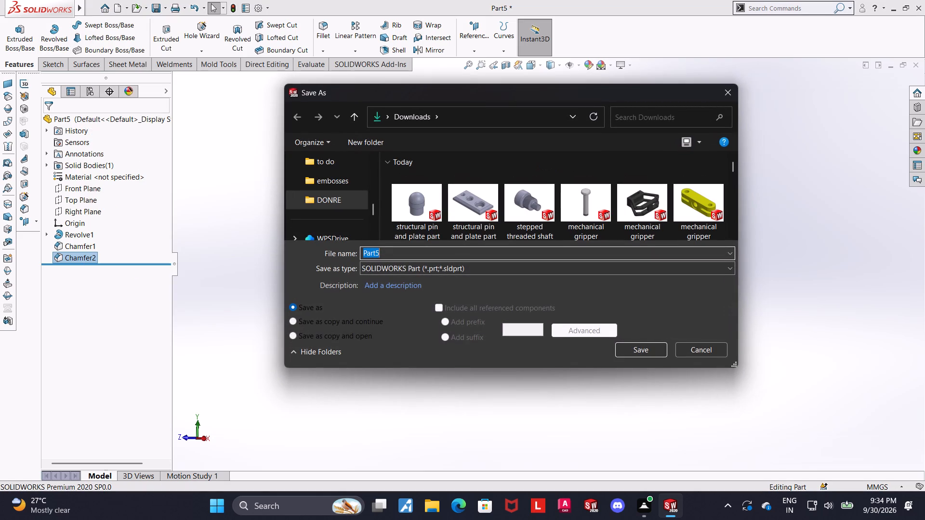
{"action": "type", "text": "st"}
{"action": "type", "text": "ruct"}
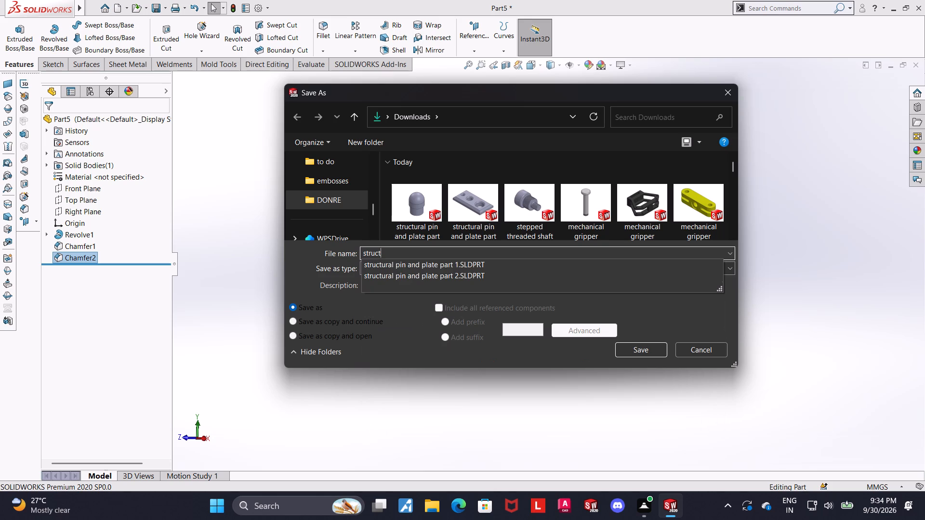
{"action": "type", "text": "ural pin and plate"}
{"action": "key", "text": "space"}
{"action": "type", "text": "part"}
{"action": "key", "text": "space"}
{"action": "key", "text": "3"}
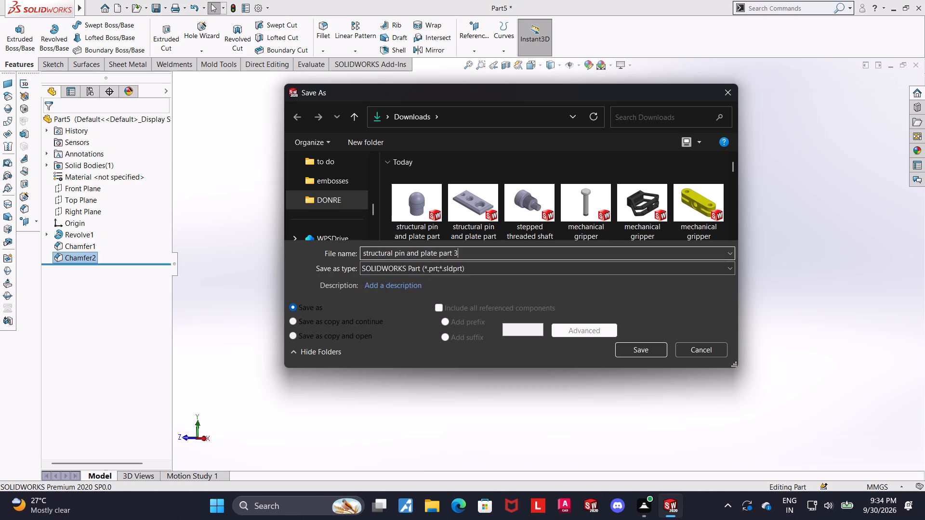
{"action": "key", "text": "Return"}
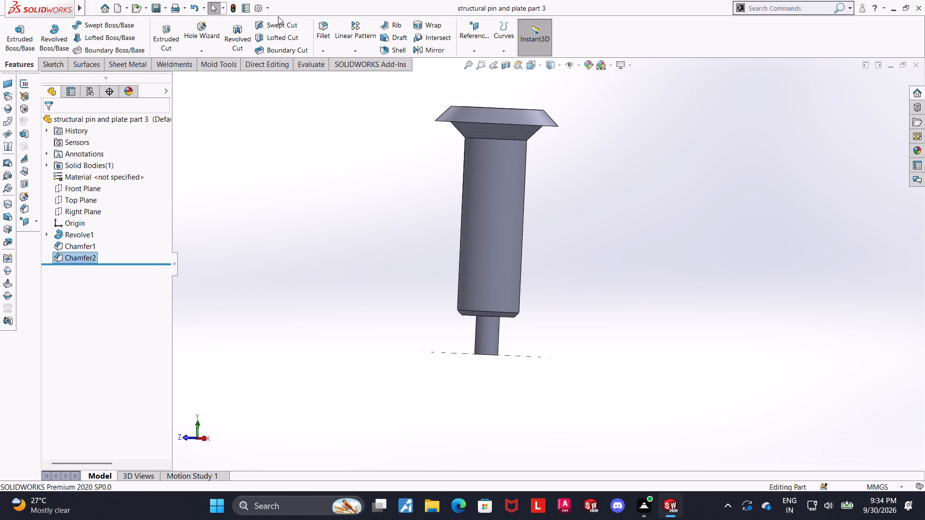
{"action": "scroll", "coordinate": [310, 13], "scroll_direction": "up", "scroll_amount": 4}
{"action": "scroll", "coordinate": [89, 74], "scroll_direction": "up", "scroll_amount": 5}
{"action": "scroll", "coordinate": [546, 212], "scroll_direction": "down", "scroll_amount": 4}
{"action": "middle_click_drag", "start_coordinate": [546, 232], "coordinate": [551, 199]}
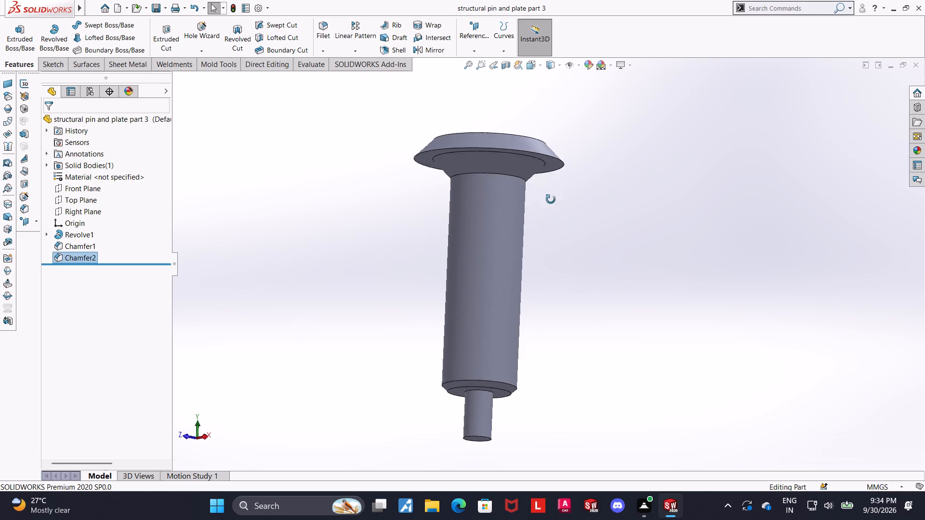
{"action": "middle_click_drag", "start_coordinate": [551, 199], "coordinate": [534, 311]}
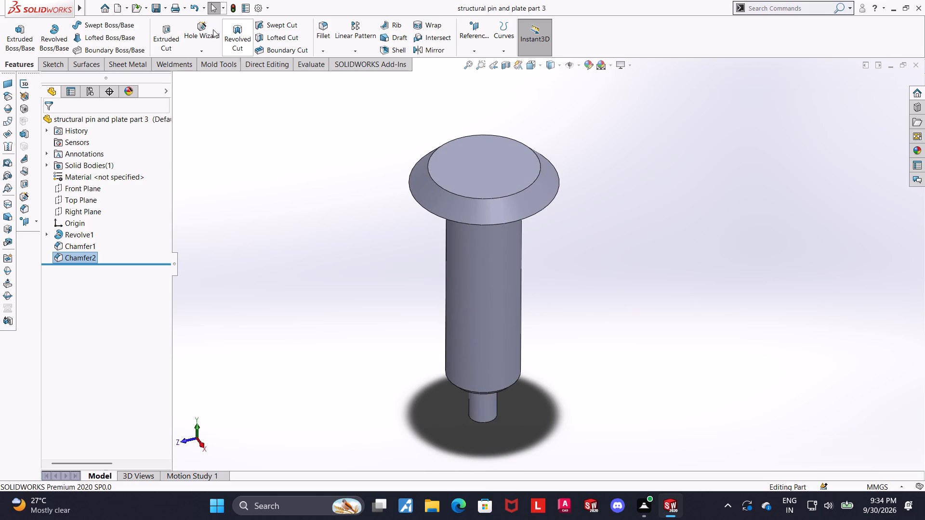
Create a new assembly and place structural pin and plate part 1, the plate, as its first component.
{"action": "left_click", "coordinate": [116, 6]}
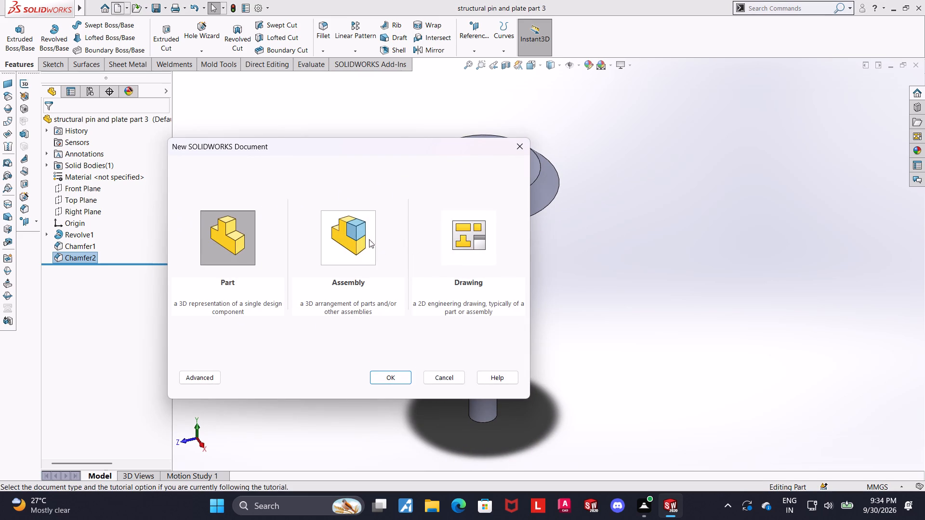
{"action": "double_click", "coordinate": [357, 233]}
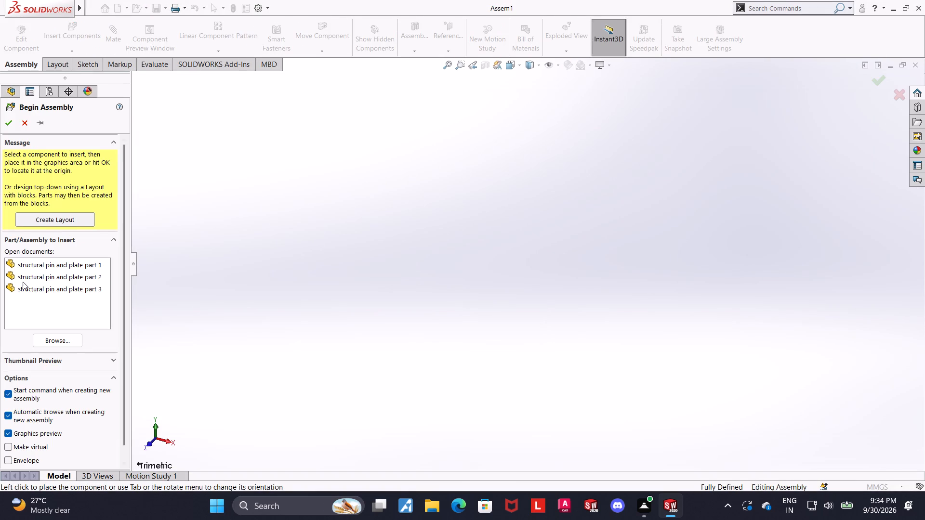
{"action": "left_click", "coordinate": [57, 266]}
{"action": "left_click", "coordinate": [488, 287]}
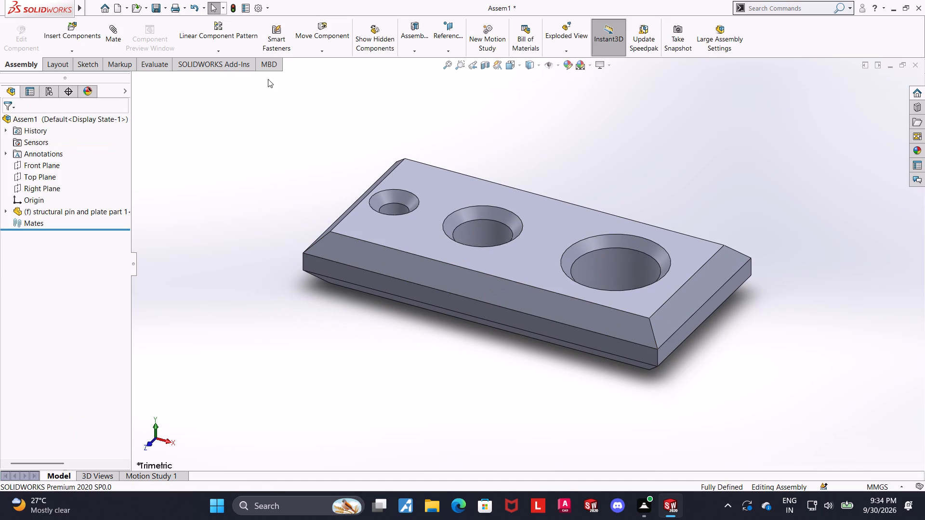
Insert structural pin and plate part 2 and part 3 into the assembly, placing both beside the plate's small-hole end.
{"action": "scroll", "coordinate": [357, 221], "scroll_direction": "up", "scroll_amount": 2}
{"action": "scroll", "coordinate": [542, 223], "scroll_direction": "down", "scroll_amount": 1}
{"action": "scroll", "coordinate": [725, 239], "scroll_direction": "down", "scroll_amount": 1}
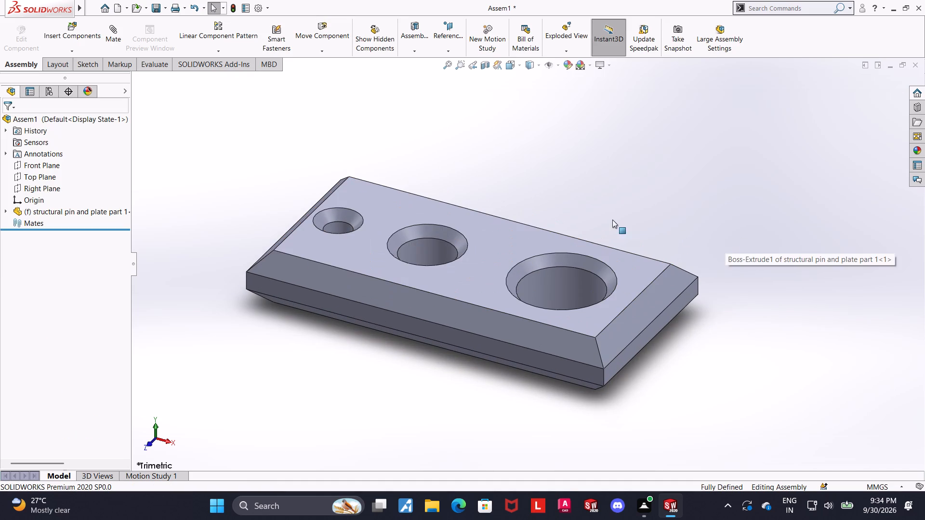
{"action": "left_click", "coordinate": [93, 39]}
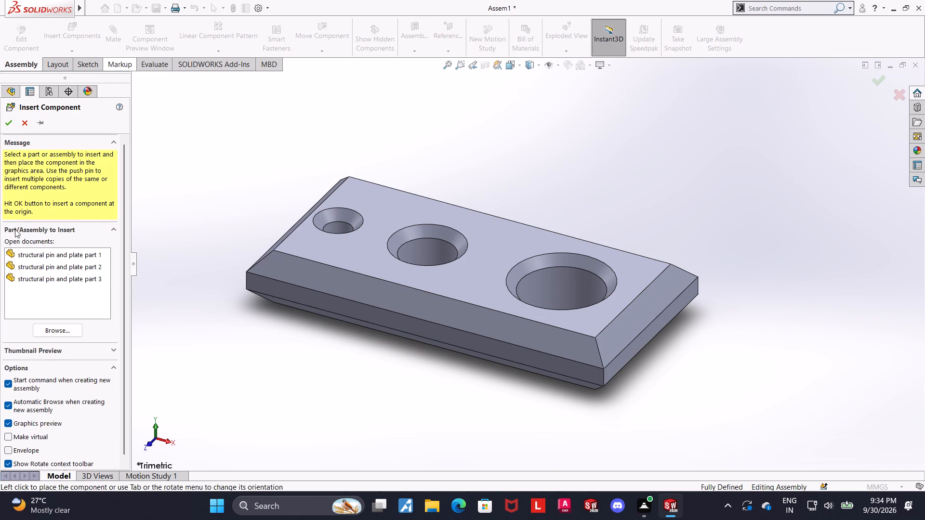
{"action": "left_click", "coordinate": [56, 269]}
{"action": "left_click", "coordinate": [65, 278], "text": "ctrl"}
{"action": "left_click", "coordinate": [213, 203]}
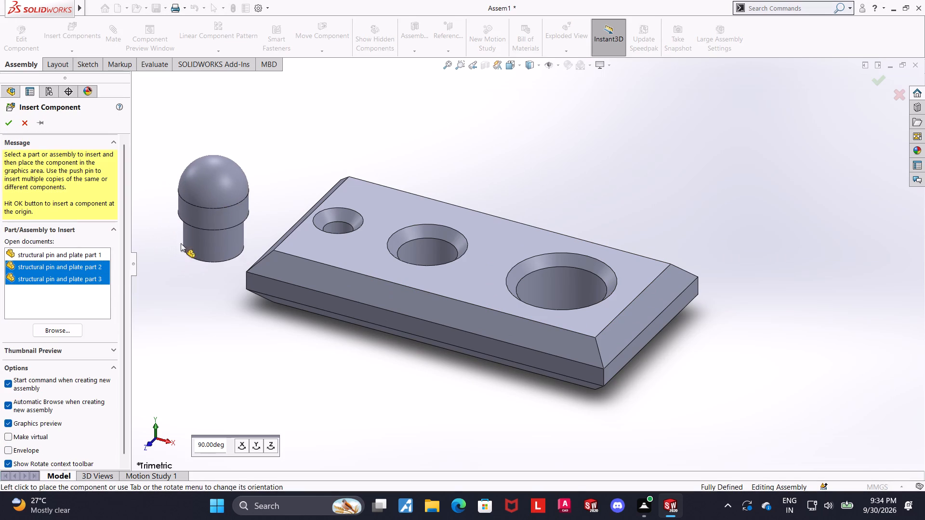
{"action": "left_click", "coordinate": [215, 283]}
Add a concentric mate between the narrow tip of structural pin and plate part 3 and the plate's smallest hole.
{"action": "middle_click_drag", "start_coordinate": [273, 386], "coordinate": [284, 347]}
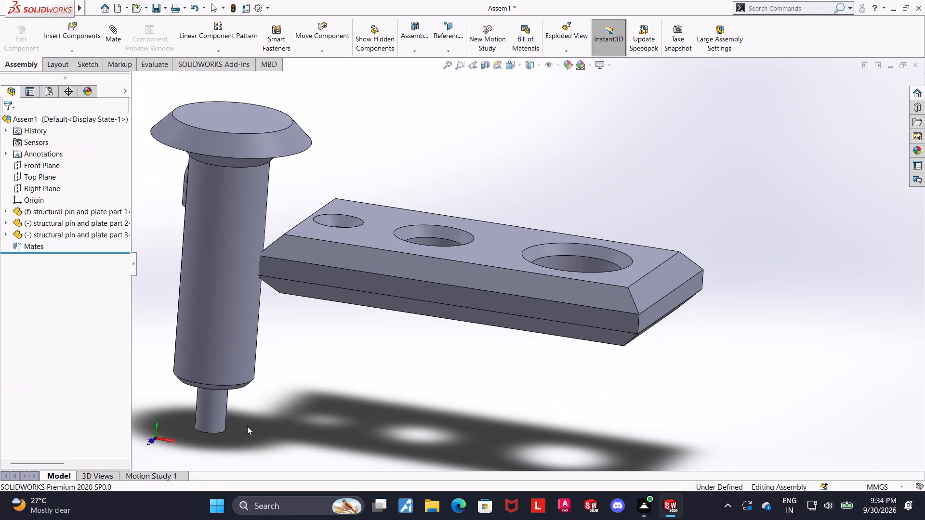
{"action": "left_click", "coordinate": [223, 411]}
{"action": "middle_click_drag", "start_coordinate": [326, 393], "coordinate": [314, 429]}
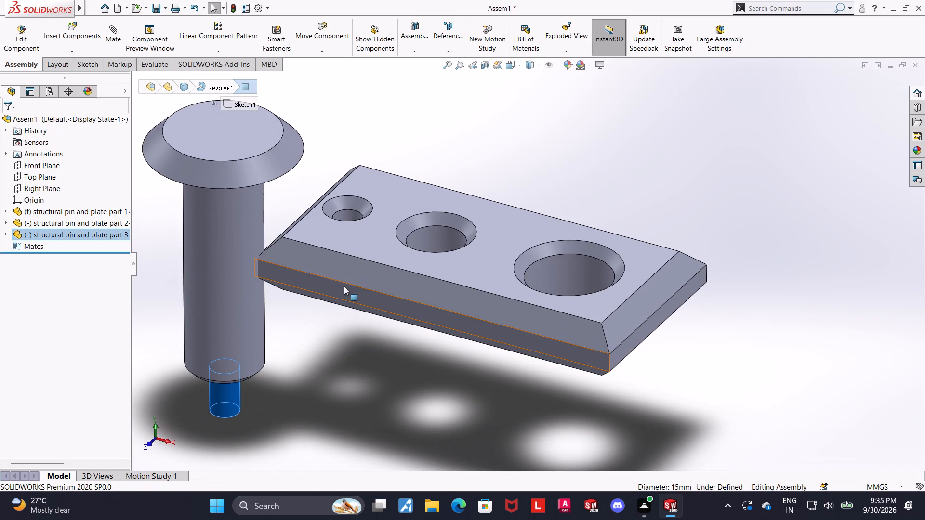
{"action": "left_click", "coordinate": [347, 216], "text": "ctrl"}
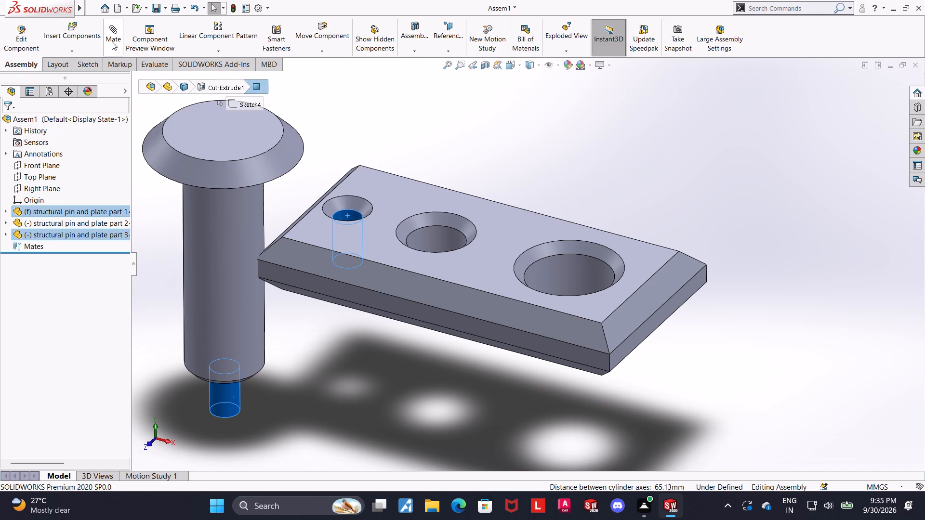
{"action": "left_click", "coordinate": [112, 33]}
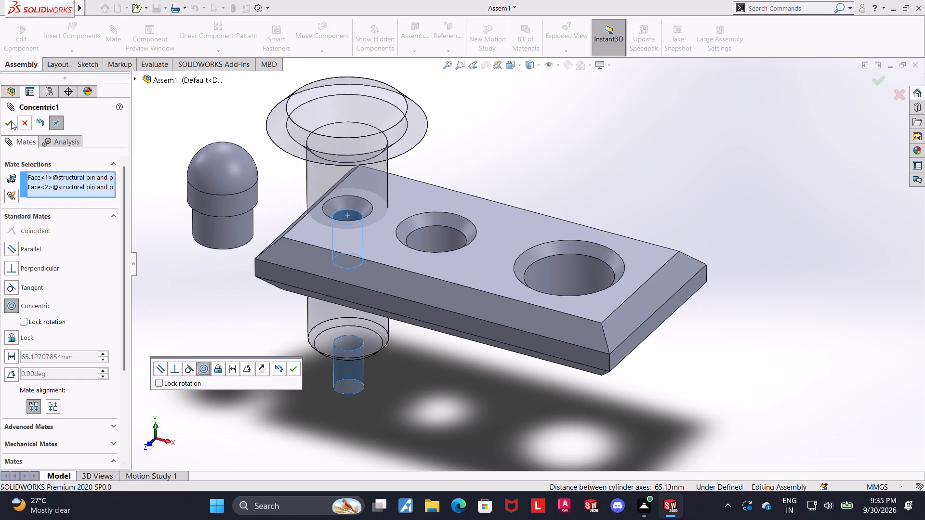
{"action": "left_click", "coordinate": [11, 123]}
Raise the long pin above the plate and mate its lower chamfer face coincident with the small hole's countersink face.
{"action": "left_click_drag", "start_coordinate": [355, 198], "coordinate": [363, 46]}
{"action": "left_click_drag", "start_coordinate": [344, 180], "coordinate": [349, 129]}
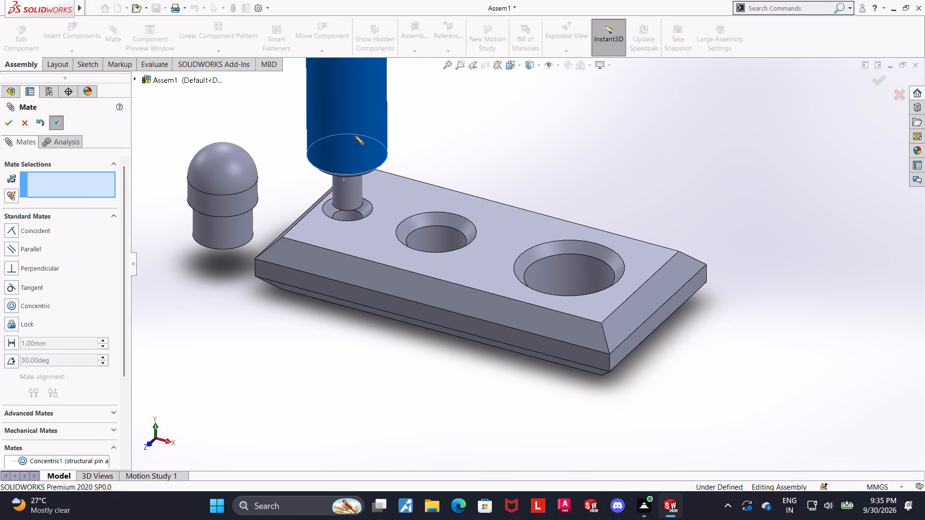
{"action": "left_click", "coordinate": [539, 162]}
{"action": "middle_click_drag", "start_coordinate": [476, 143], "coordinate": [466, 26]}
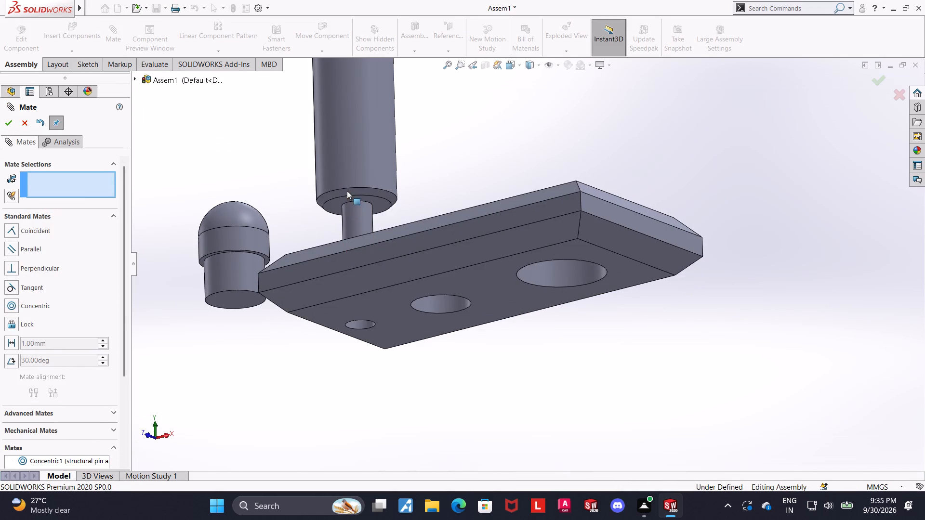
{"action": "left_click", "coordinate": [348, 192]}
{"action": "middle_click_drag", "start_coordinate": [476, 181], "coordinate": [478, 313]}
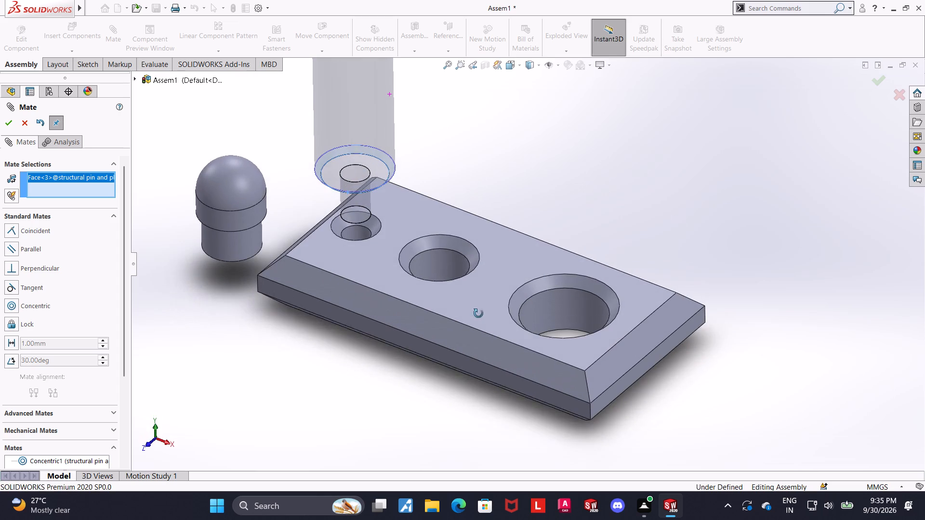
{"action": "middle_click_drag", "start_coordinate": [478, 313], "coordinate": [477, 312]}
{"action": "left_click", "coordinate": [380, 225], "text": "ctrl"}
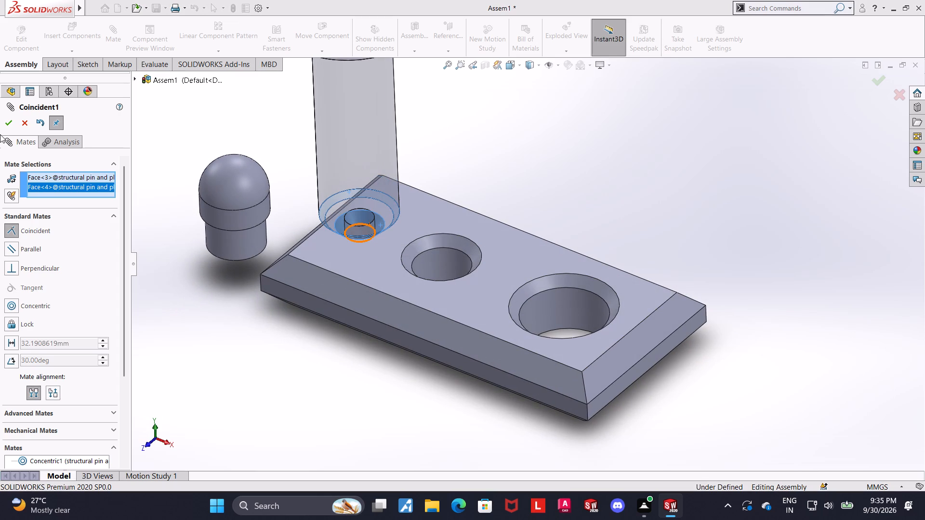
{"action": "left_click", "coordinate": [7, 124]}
Examine how the long pin seats in the small hole, checking the listed mates and the gap above the plate.
{"action": "scroll", "coordinate": [460, 200], "scroll_direction": "up", "scroll_amount": 3}
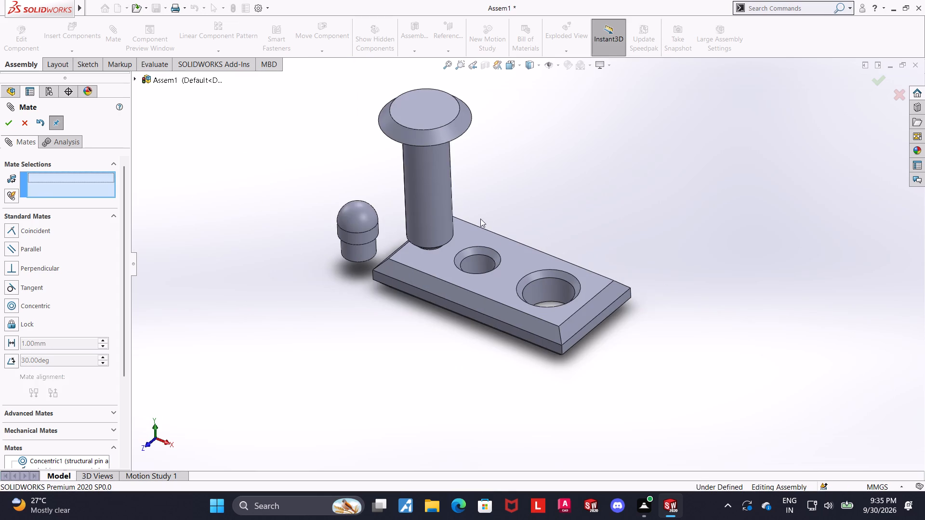
{"action": "middle_click_drag", "start_coordinate": [480, 219], "coordinate": [489, 152]}
{"action": "scroll", "coordinate": [427, 242], "scroll_direction": "down", "scroll_amount": 4}
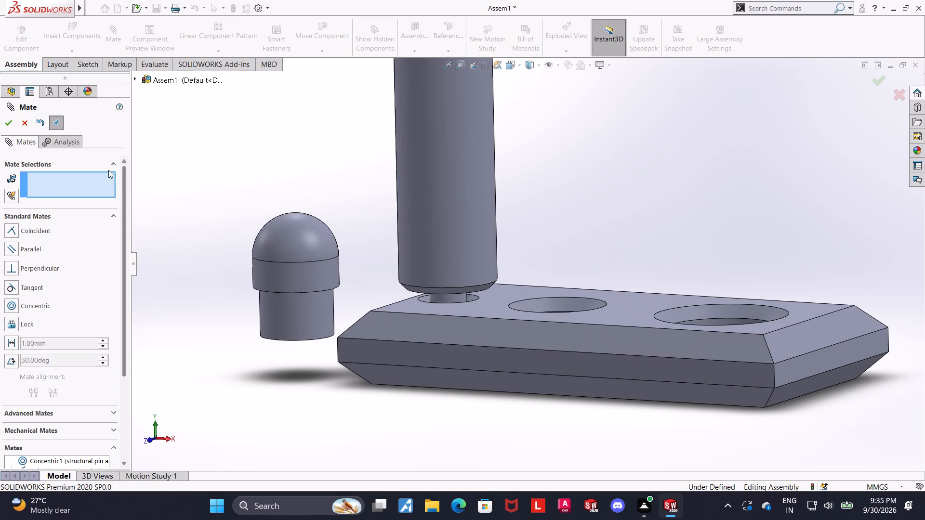
{"action": "left_click", "coordinate": [27, 127]}
{"action": "scroll", "coordinate": [63, 436], "scroll_direction": "down", "scroll_amount": 5}
{"action": "scroll", "coordinate": [47, 275], "scroll_direction": "up", "scroll_amount": 4}
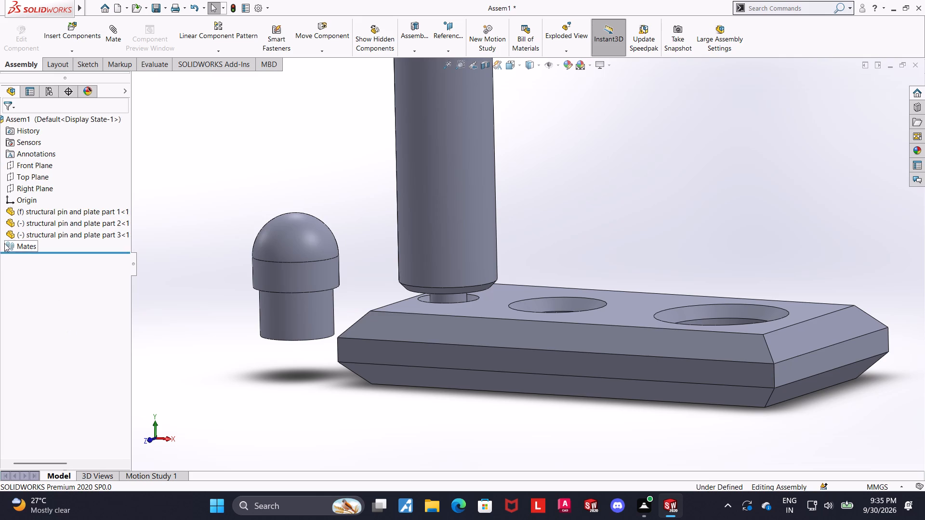
{"action": "scroll", "coordinate": [74, 233], "scroll_direction": "up", "scroll_amount": 4}
{"action": "left_click", "coordinate": [4, 246]}
{"action": "scroll", "coordinate": [41, 279], "scroll_direction": "down", "scroll_amount": 3}
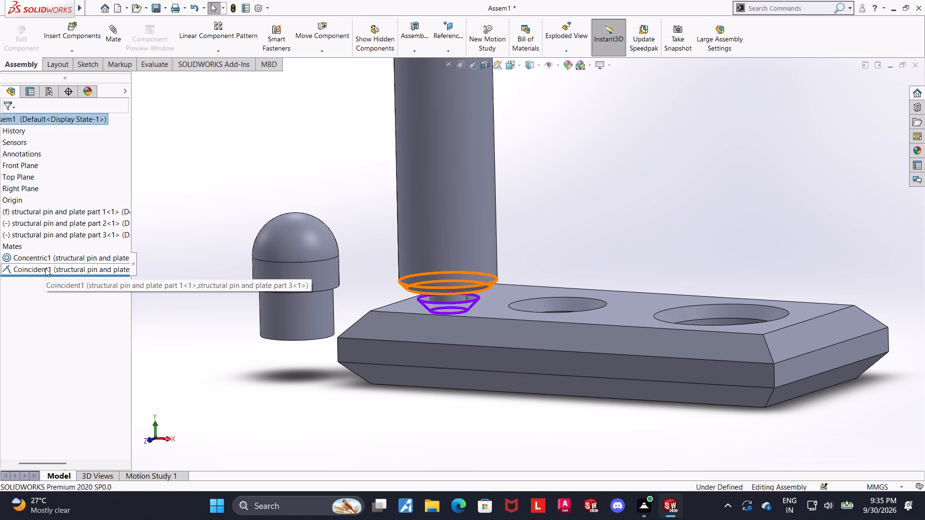
{"action": "scroll", "coordinate": [555, 248], "scroll_direction": "up", "scroll_amount": 2}
{"action": "middle_click_drag", "start_coordinate": [568, 229], "coordinate": [570, 247]}
{"action": "left_click_drag", "start_coordinate": [487, 221], "coordinate": [487, 241]}
{"action": "middle_click", "coordinate": [584, 234]}
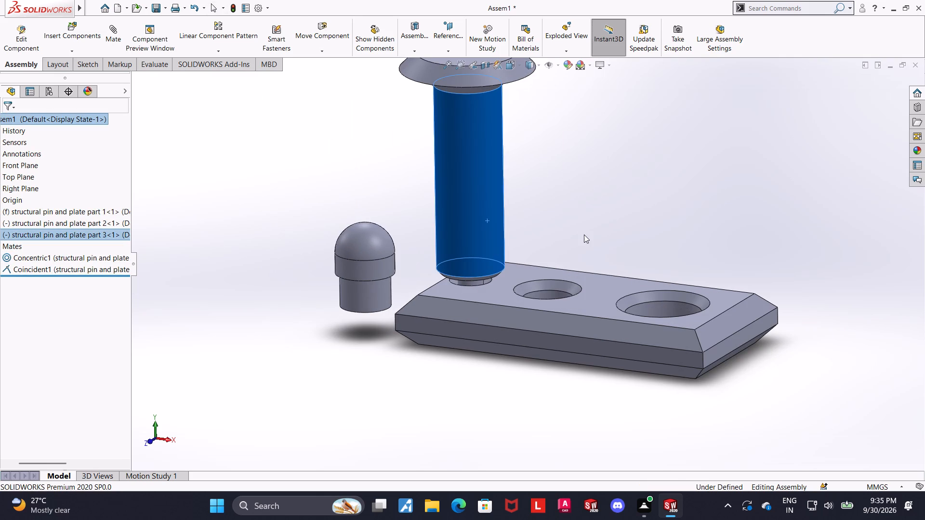
{"action": "middle_click_drag", "start_coordinate": [583, 234], "coordinate": [583, 182]}
{"action": "left_click", "coordinate": [591, 205]}
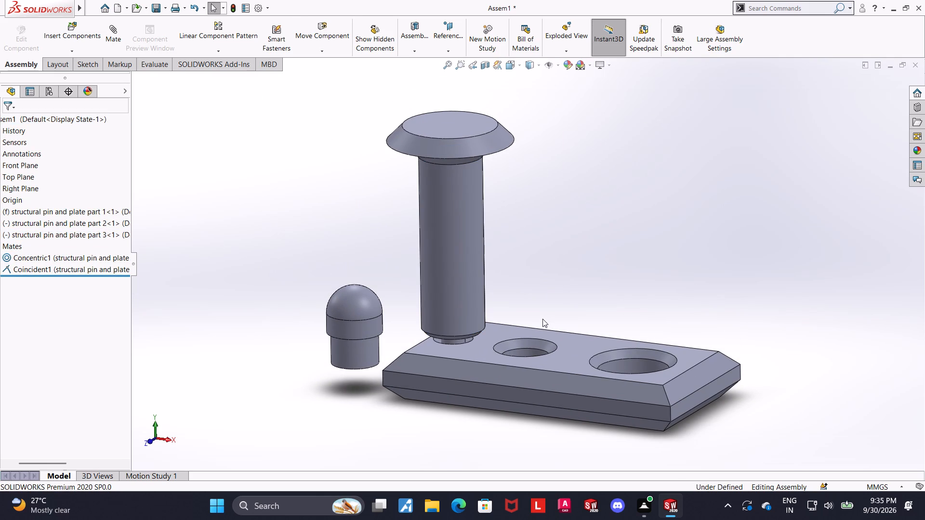
{"action": "scroll", "coordinate": [444, 335], "scroll_direction": "down", "scroll_amount": 2}
{"action": "middle_click_drag", "start_coordinate": [560, 318], "coordinate": [564, 277]}
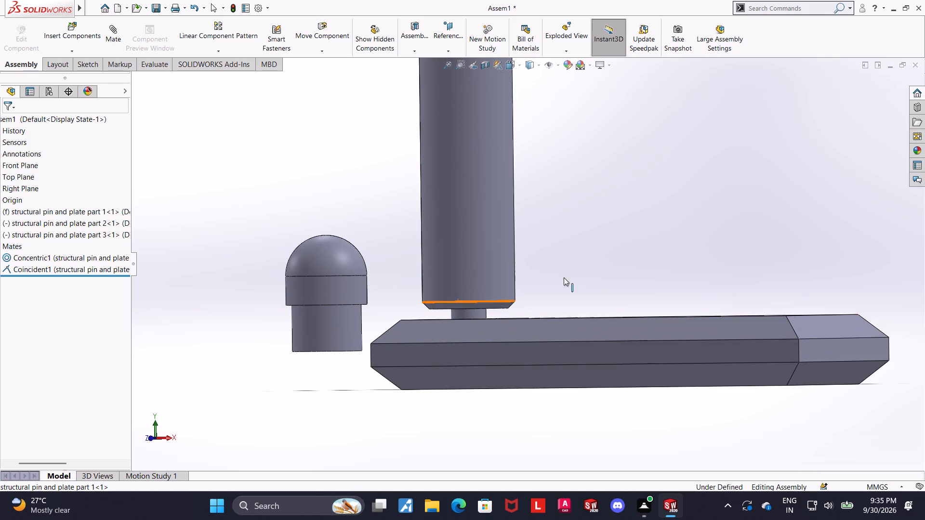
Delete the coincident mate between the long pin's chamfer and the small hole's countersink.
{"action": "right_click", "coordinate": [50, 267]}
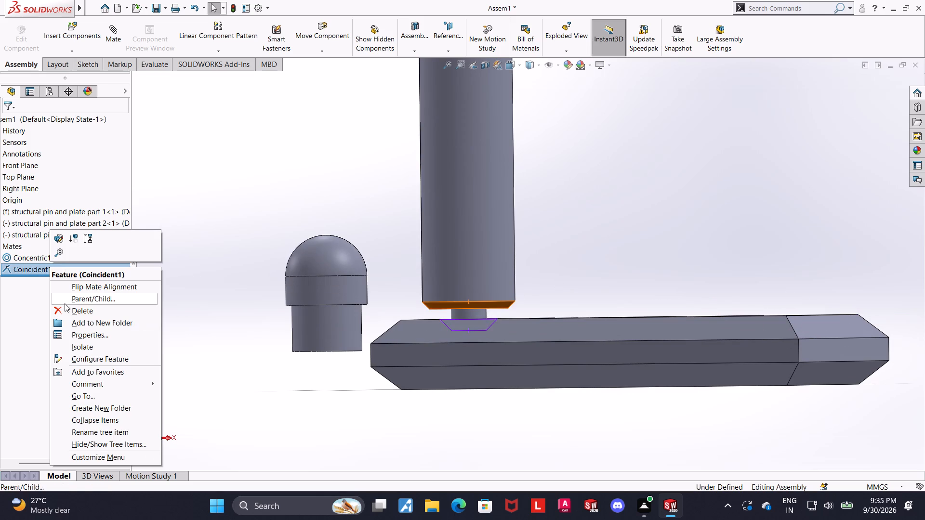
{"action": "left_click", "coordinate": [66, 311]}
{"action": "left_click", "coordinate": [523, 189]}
Add a coincident mate between the flat face at the bottom of the long pin's shank and the plate's top face.
{"action": "middle_click_drag", "start_coordinate": [524, 283], "coordinate": [523, 281]}
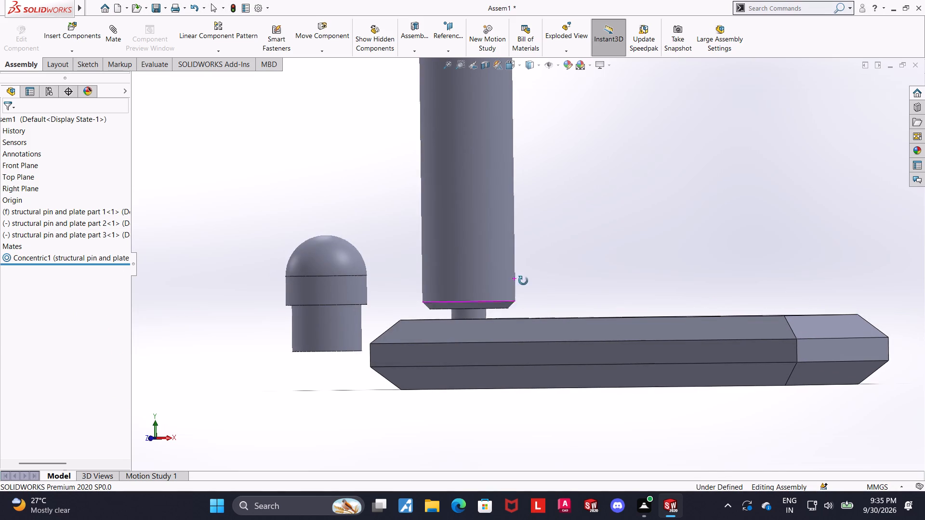
{"action": "middle_click_drag", "start_coordinate": [523, 281], "coordinate": [526, 307]}
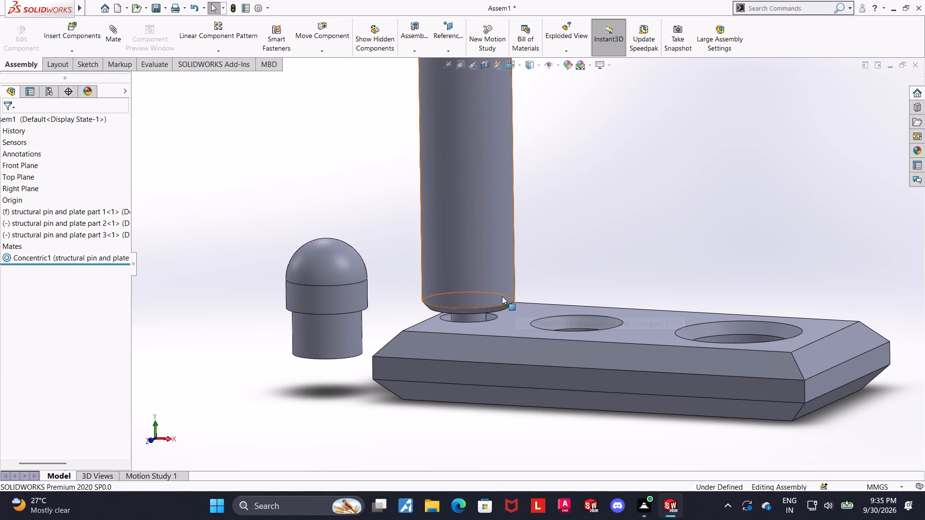
{"action": "middle_click_drag", "start_coordinate": [512, 301], "coordinate": [521, 218]}
{"action": "scroll", "coordinate": [513, 237], "scroll_direction": "up", "scroll_amount": 1}
{"action": "scroll", "coordinate": [512, 243], "scroll_direction": "down", "scroll_amount": 3}
{"action": "middle_click_drag", "start_coordinate": [509, 268], "coordinate": [530, 305]}
{"action": "left_click", "coordinate": [400, 349]}
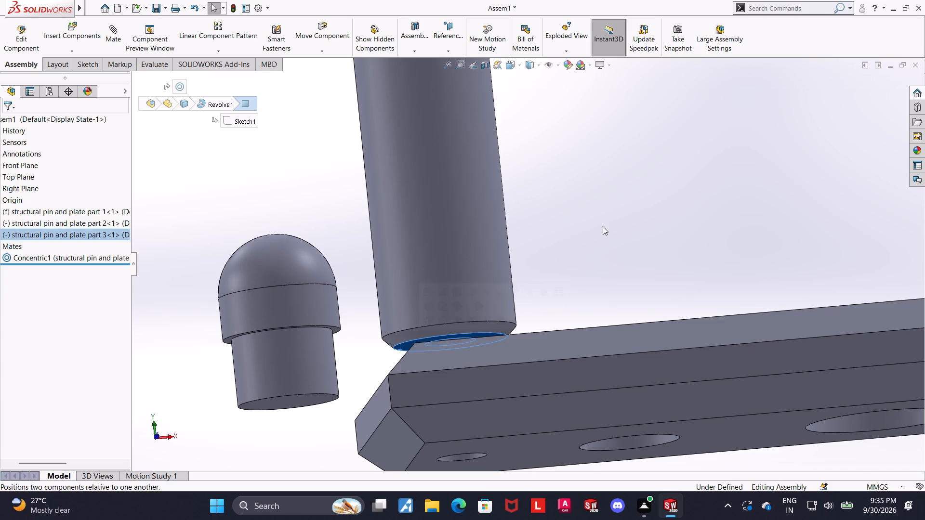
{"action": "middle_click_drag", "start_coordinate": [603, 226], "coordinate": [603, 333]}
{"action": "left_click", "coordinate": [502, 352], "text": "ctrl"}
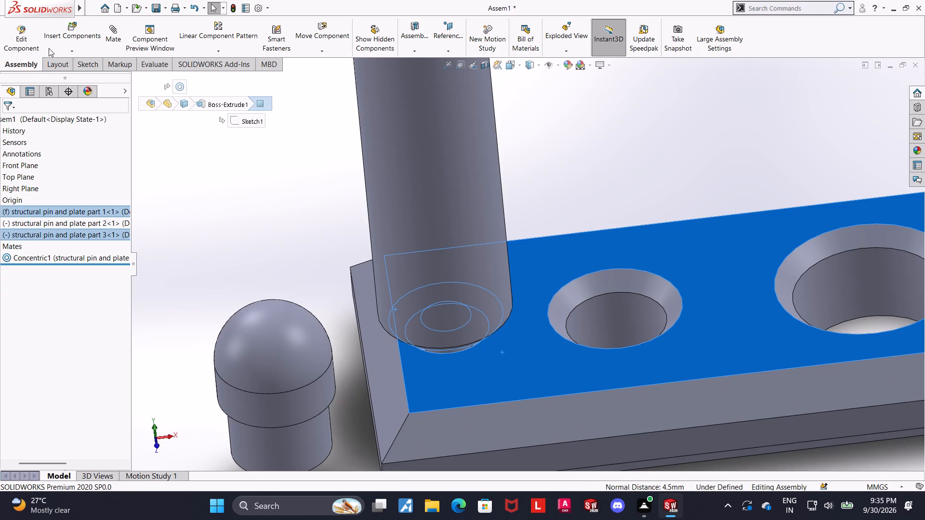
{"action": "left_click", "coordinate": [105, 36]}
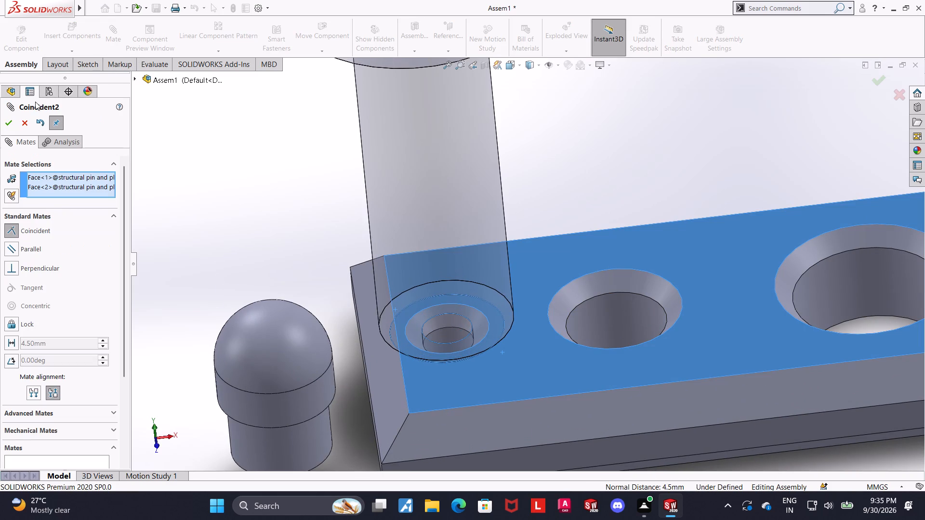
{"action": "left_click", "coordinate": [13, 119]}
Add a concentric mate between the domed pin's lower cylinder and the plate's middle hole.
{"action": "scroll", "coordinate": [378, 169], "scroll_direction": "up", "scroll_amount": 5}
{"action": "scroll", "coordinate": [548, 234], "scroll_direction": "up", "scroll_amount": 4}
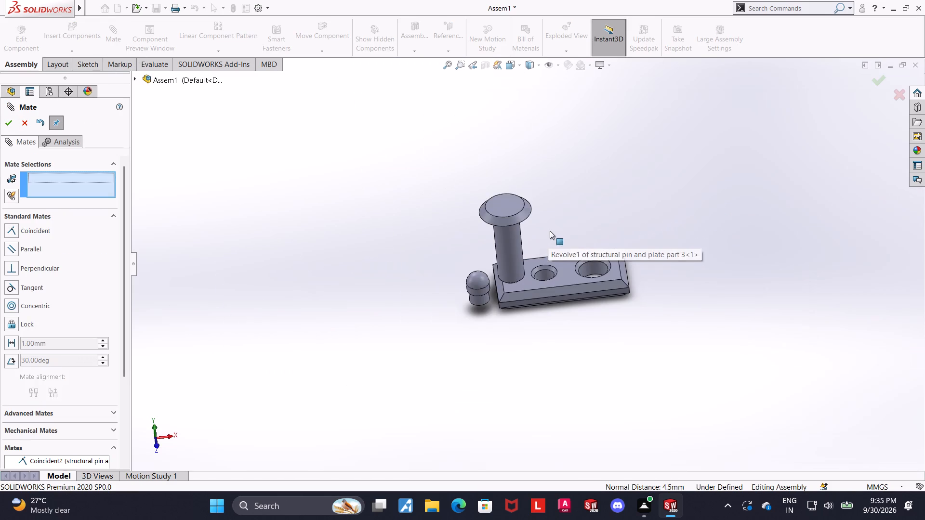
{"action": "scroll", "coordinate": [581, 233], "scroll_direction": "down", "scroll_amount": 3}
{"action": "middle_click_drag", "start_coordinate": [388, 382], "coordinate": [396, 295]}
{"action": "left_click", "coordinate": [422, 368]}
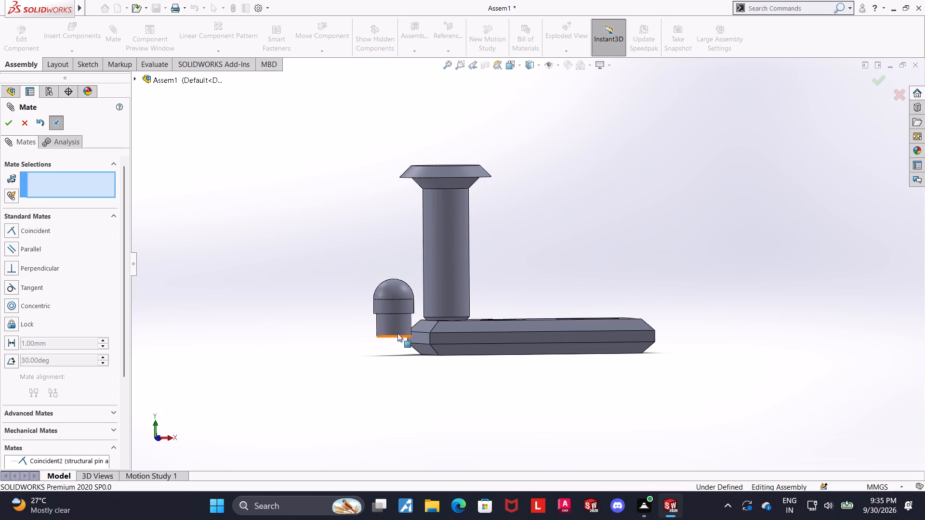
{"action": "left_click", "coordinate": [397, 331]}
{"action": "middle_click_drag", "start_coordinate": [621, 170], "coordinate": [601, 273]}
{"action": "left_click", "coordinate": [507, 301], "text": "ctrl"}
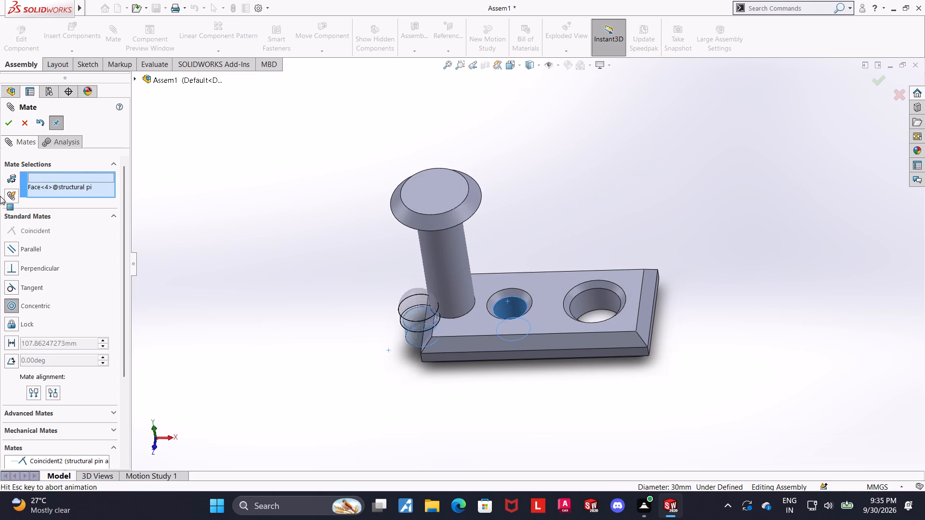
{"action": "left_click", "coordinate": [14, 120]}
Lift the domed pin clear of the plate and mate its shoulder's underside coincident with the plate's top face.
{"action": "left_click_drag", "start_coordinate": [500, 286], "coordinate": [539, 155]}
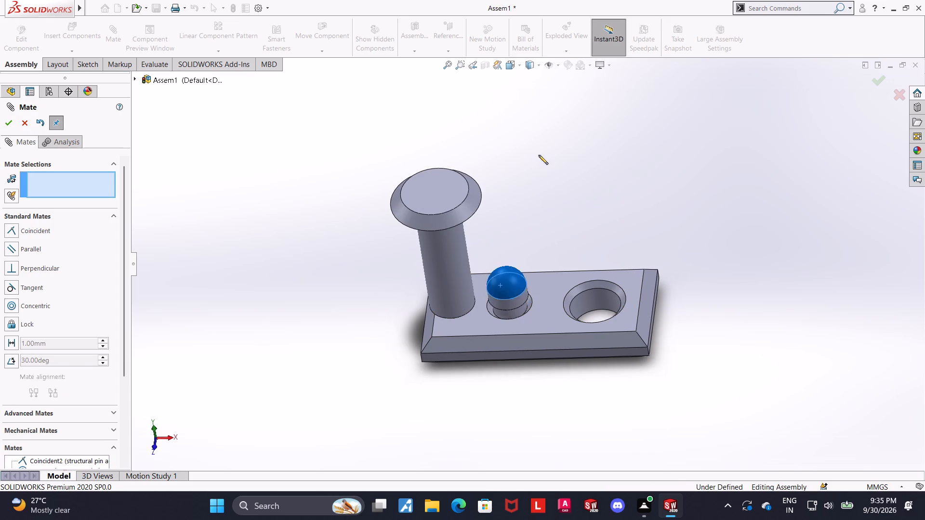
{"action": "left_click_drag", "start_coordinate": [539, 155], "coordinate": [542, 125]}
{"action": "left_click", "coordinate": [577, 233]}
{"action": "middle_click_drag", "start_coordinate": [471, 209], "coordinate": [494, 78]}
{"action": "scroll", "coordinate": [498, 85], "scroll_direction": "up", "scroll_amount": 1}
{"action": "scroll", "coordinate": [547, 142], "scroll_direction": "down", "scroll_amount": 5}
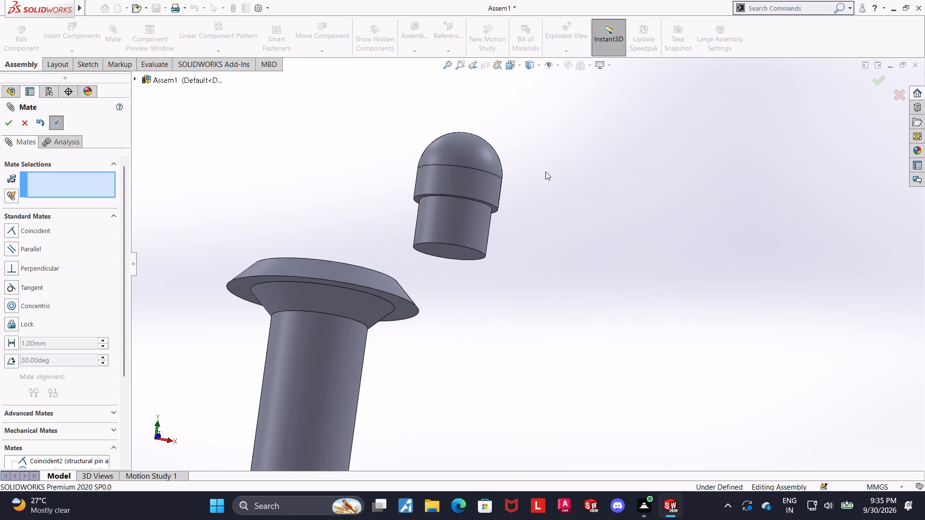
{"action": "middle_click_drag", "start_coordinate": [522, 229], "coordinate": [519, 200]}
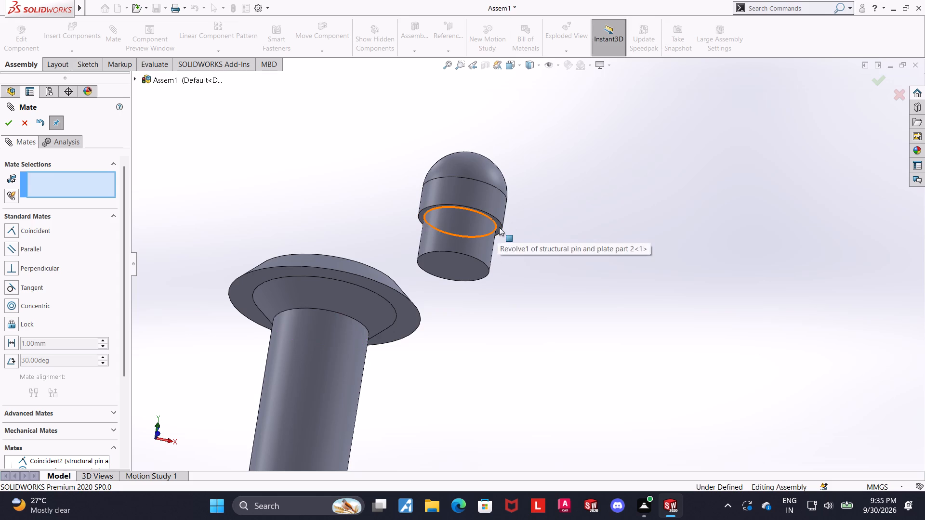
{"action": "left_click", "coordinate": [499, 227]}
{"action": "middle_click_drag", "start_coordinate": [562, 273], "coordinate": [493, 442]}
{"action": "scroll", "coordinate": [497, 432], "scroll_direction": "up", "scroll_amount": 3}
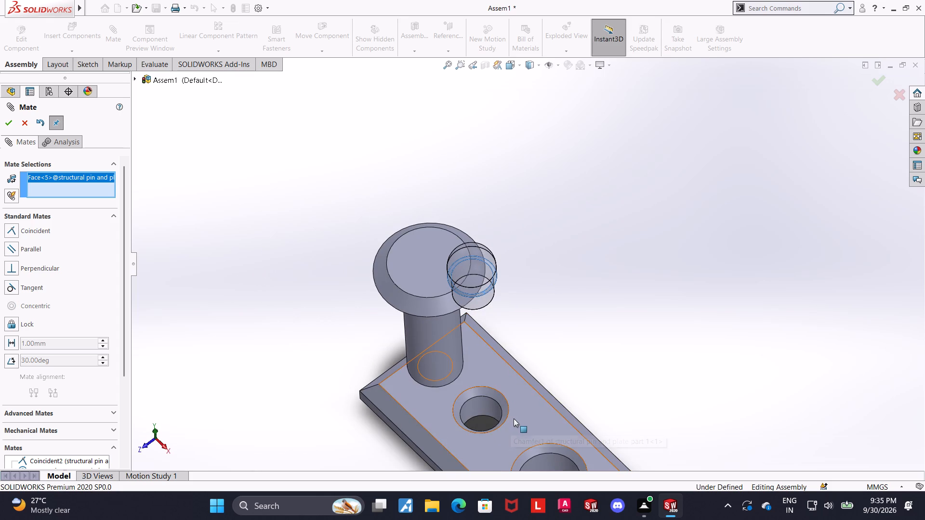
{"action": "left_click", "coordinate": [514, 418], "text": "ctrl"}
{"action": "left_click", "coordinate": [8, 128]}
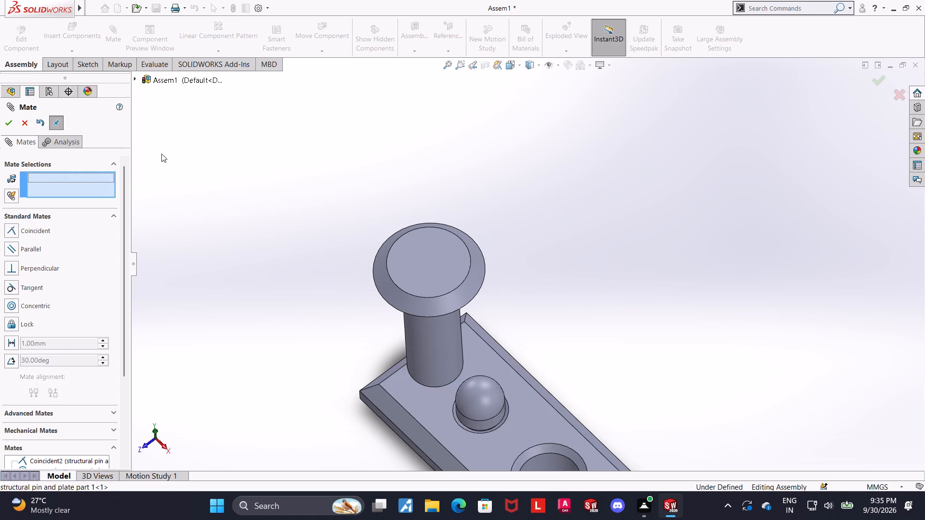
Examine the seating of both pins in the plate from several angles and the front view, and finish mating.
{"action": "scroll", "coordinate": [508, 243], "scroll_direction": "up", "scroll_amount": 4}
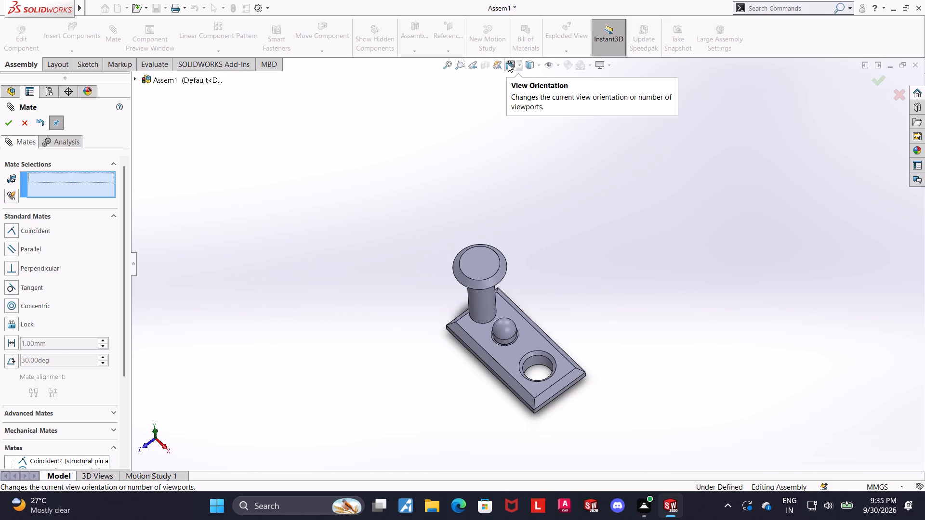
{"action": "left_click", "coordinate": [508, 64]}
{"action": "left_click", "coordinate": [346, 375]}
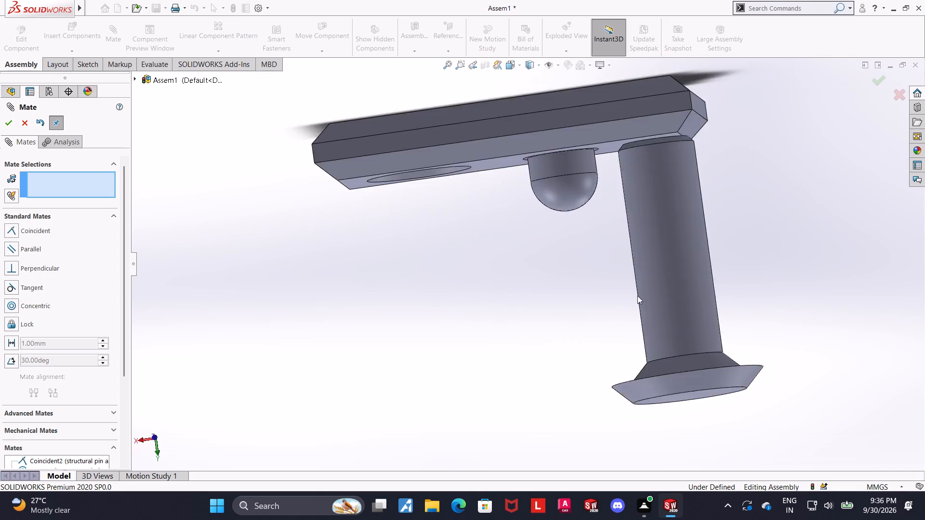
{"action": "middle_click_drag", "start_coordinate": [541, 273], "coordinate": [716, 296]}
{"action": "scroll", "coordinate": [543, 267], "scroll_direction": "up", "scroll_amount": 1}
{"action": "middle_click_drag", "start_coordinate": [539, 245], "coordinate": [537, 417]}
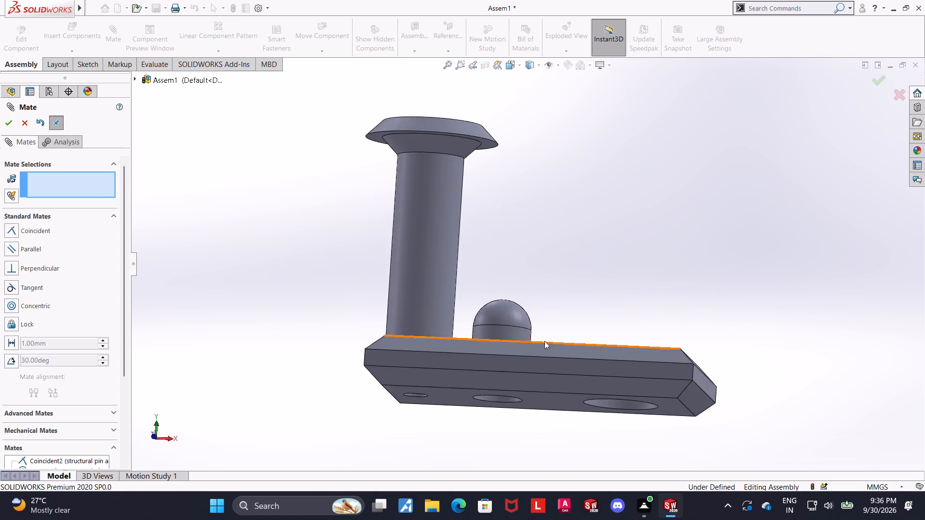
{"action": "scroll", "coordinate": [544, 333], "scroll_direction": "up", "scroll_amount": 3}
{"action": "left_click", "coordinate": [504, 69]}
{"action": "left_click", "coordinate": [424, 273]}
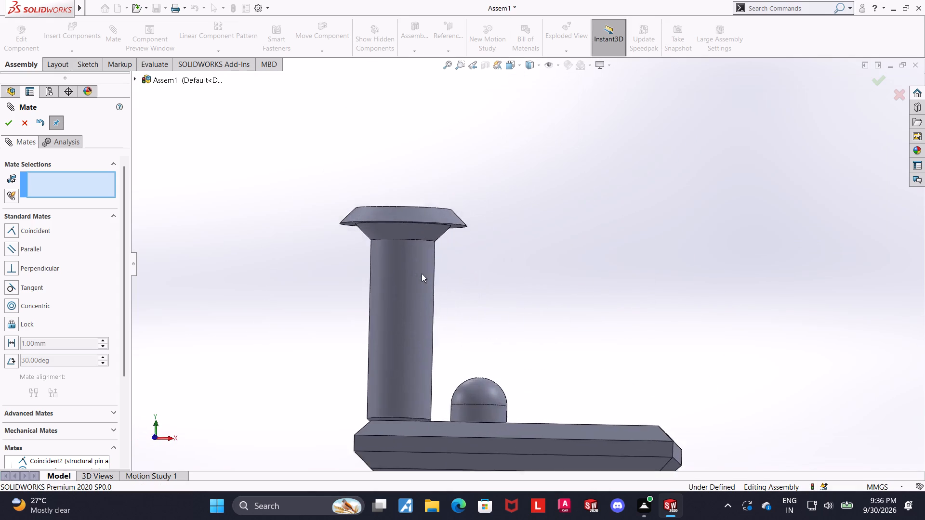
{"action": "left_click", "coordinate": [18, 122]}
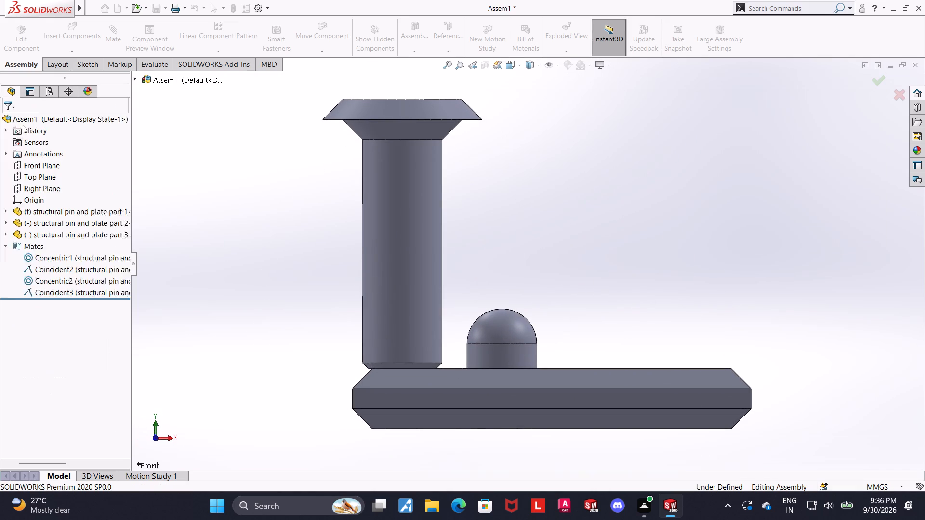
{"action": "scroll", "coordinate": [553, 301], "scroll_direction": "up", "scroll_amount": 3}
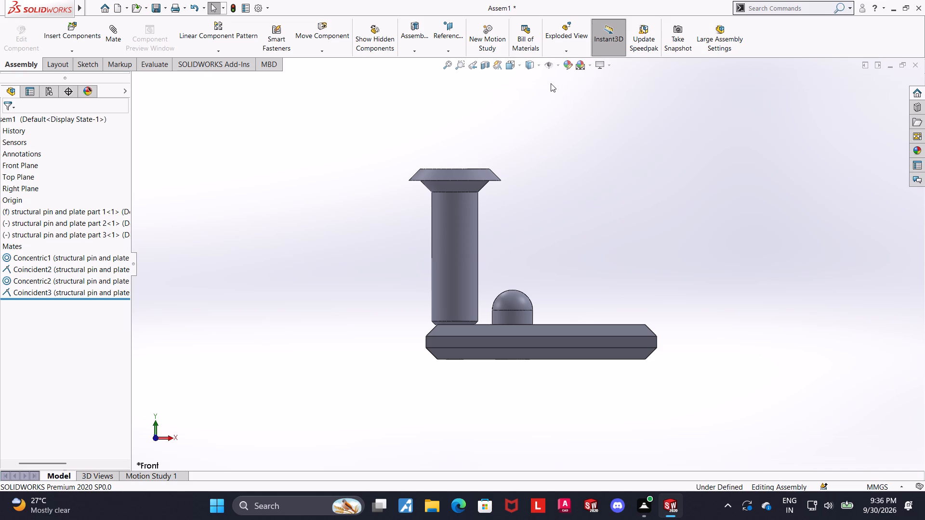
Inspect how the two pins sit in the plate's holes in the front view using the wireframe display style.
{"action": "left_click", "coordinate": [532, 63]}
{"action": "left_click", "coordinate": [532, 129]}
{"action": "scroll", "coordinate": [544, 239], "scroll_direction": "down", "scroll_amount": 1}
{"action": "scroll", "coordinate": [583, 303], "scroll_direction": "down", "scroll_amount": 2}
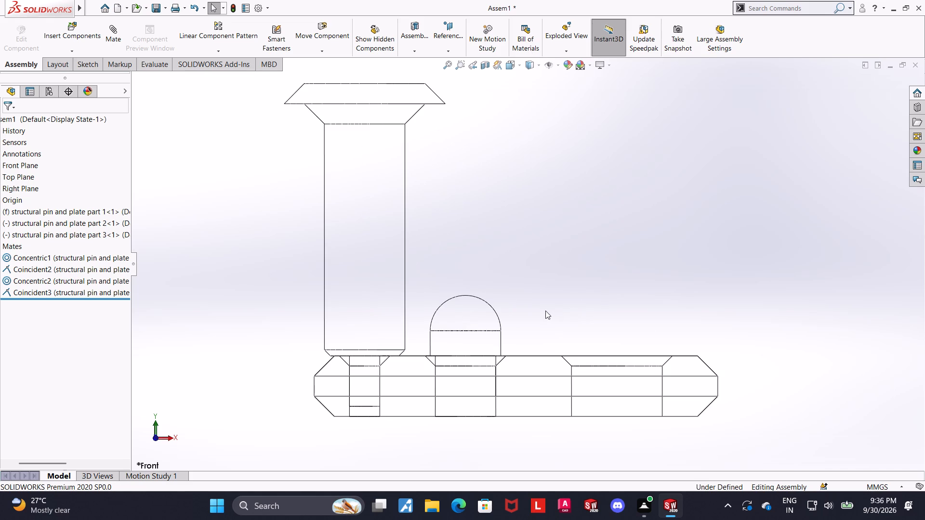
{"action": "scroll", "coordinate": [427, 352], "scroll_direction": "up", "scroll_amount": 3}
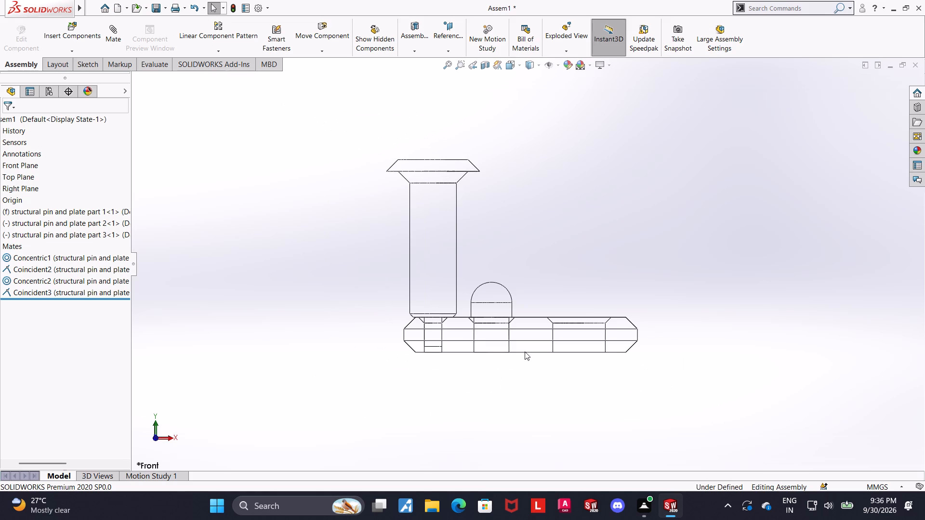
Undo the mates added after the long pin's concentric mate and restore the shaded-with-edges display style.
{"action": "key", "text": "ctrl+z"}
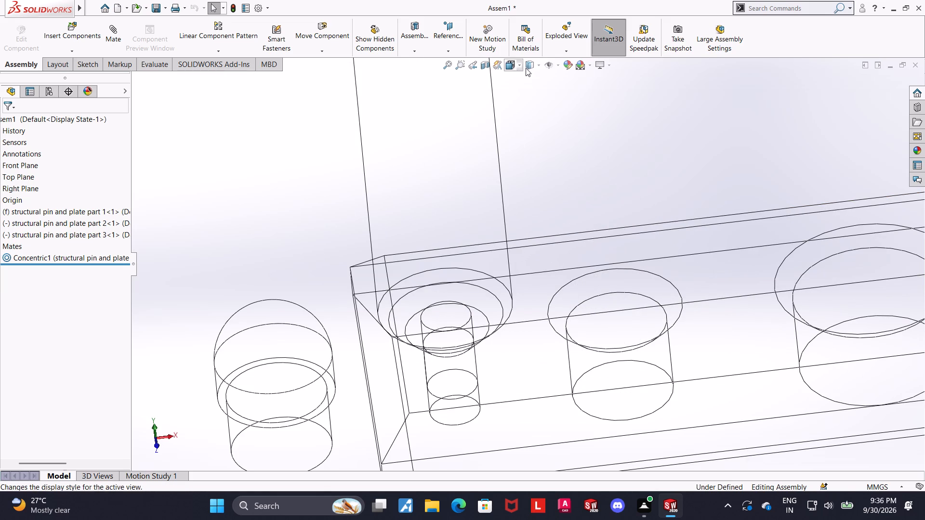
{"action": "left_click", "coordinate": [529, 68]}
{"action": "left_click", "coordinate": [535, 79]}
{"action": "scroll", "coordinate": [536, 134], "scroll_direction": "up", "scroll_amount": 5}
{"action": "key", "text": "ctrl+z"}
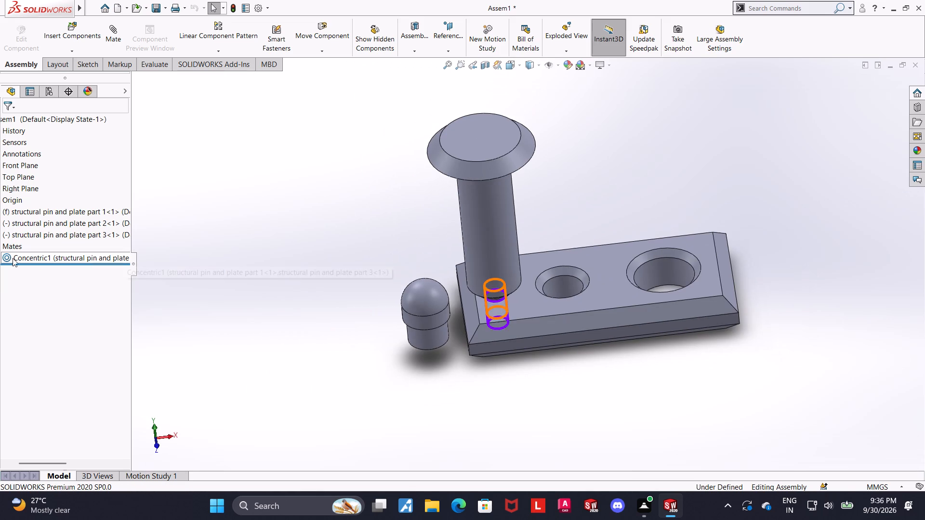
{"action": "key", "text": "ctrl+z"}
Delete the remaining concentric mate between the long pin and the plate.
{"action": "right_click", "coordinate": [44, 252]}
{"action": "left_click", "coordinate": [73, 306]}
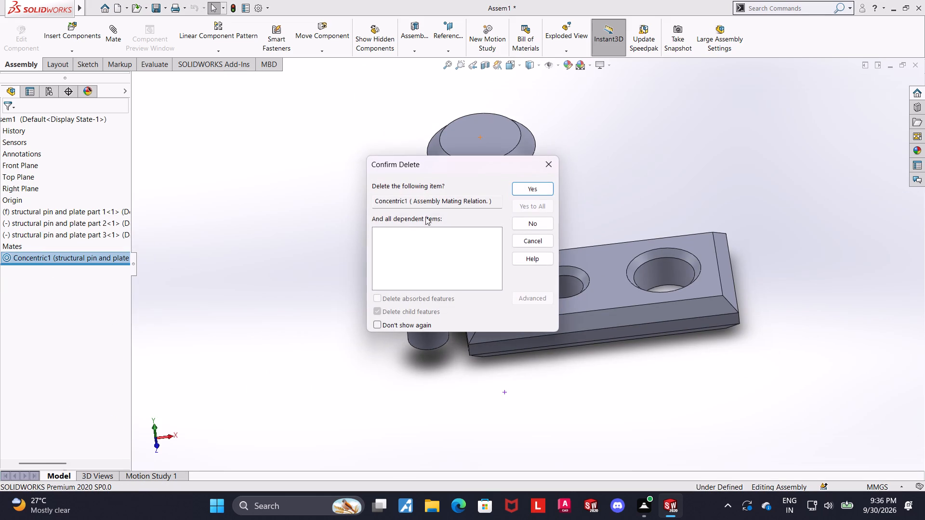
{"action": "left_click", "coordinate": [552, 187]}
Move the long pin and the domed pin clear of the plate so all three parts are separated.
{"action": "scroll", "coordinate": [573, 256], "scroll_direction": "up", "scroll_amount": 4}
{"action": "left_click_drag", "start_coordinate": [509, 249], "coordinate": [468, 222]}
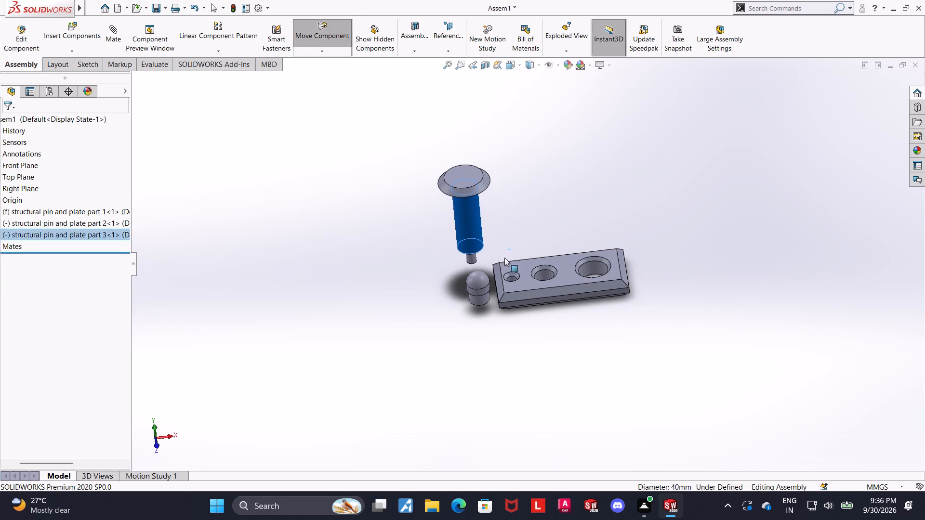
{"action": "middle_click_drag", "start_coordinate": [569, 315], "coordinate": [563, 131]}
{"action": "left_click_drag", "start_coordinate": [466, 211], "coordinate": [543, 324]}
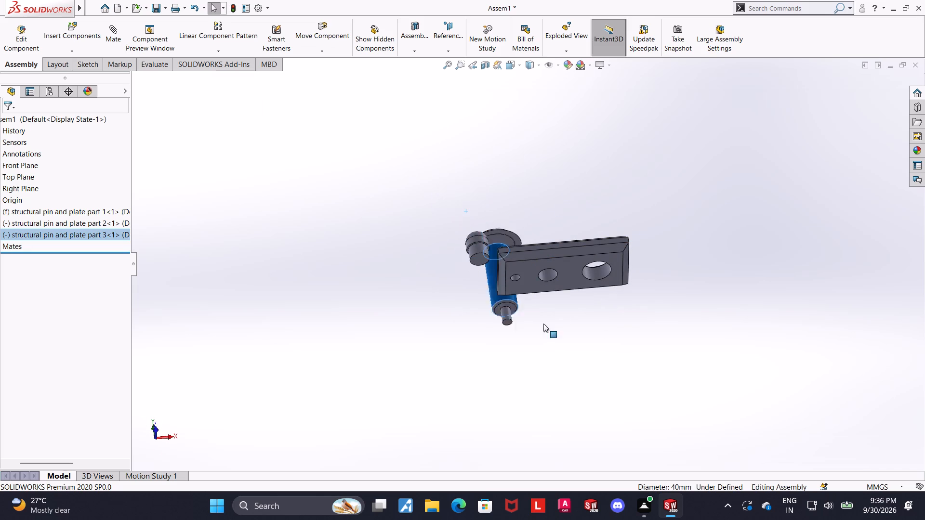
{"action": "left_click_drag", "start_coordinate": [543, 324], "coordinate": [596, 346]}
{"action": "left_click_drag", "start_coordinate": [474, 241], "coordinate": [641, 340]}
{"action": "middle_click_drag", "start_coordinate": [607, 306], "coordinate": [597, 243]}
{"action": "scroll", "coordinate": [603, 290], "scroll_direction": "up", "scroll_amount": 1}
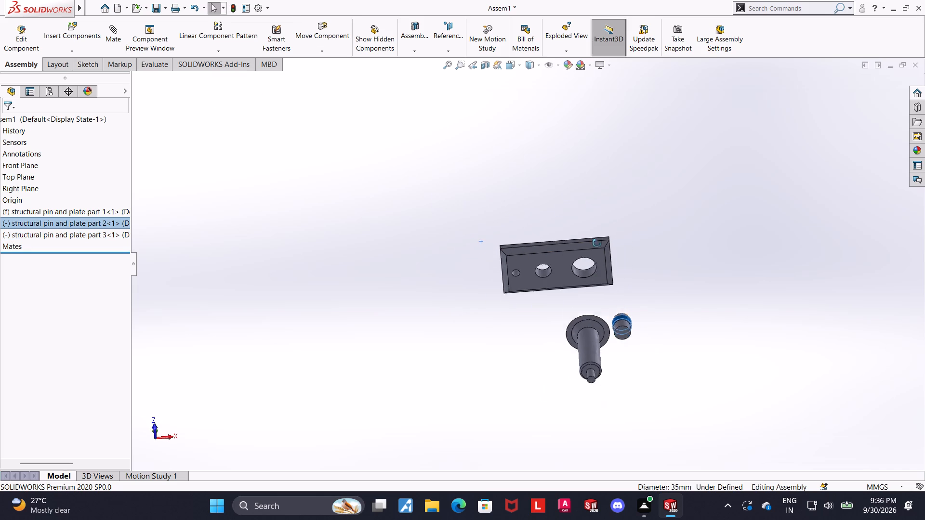
{"action": "middle_click_drag", "start_coordinate": [597, 243], "coordinate": [596, 206]}
{"action": "middle_click_drag", "start_coordinate": [566, 360], "coordinate": [684, 384]}
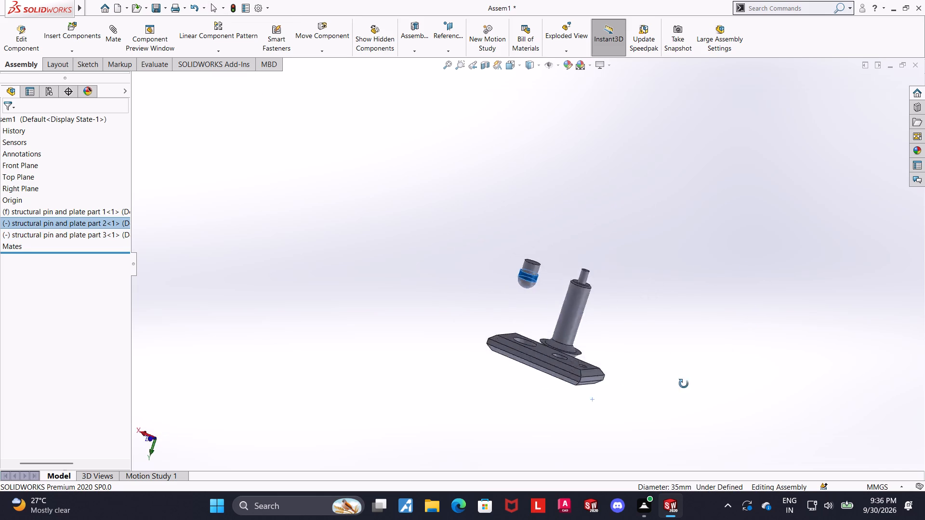
{"action": "middle_click_drag", "start_coordinate": [684, 384], "coordinate": [670, 353]}
{"action": "scroll", "coordinate": [603, 418], "scroll_direction": "down", "scroll_amount": 3}
{"action": "left_click", "coordinate": [676, 346]}
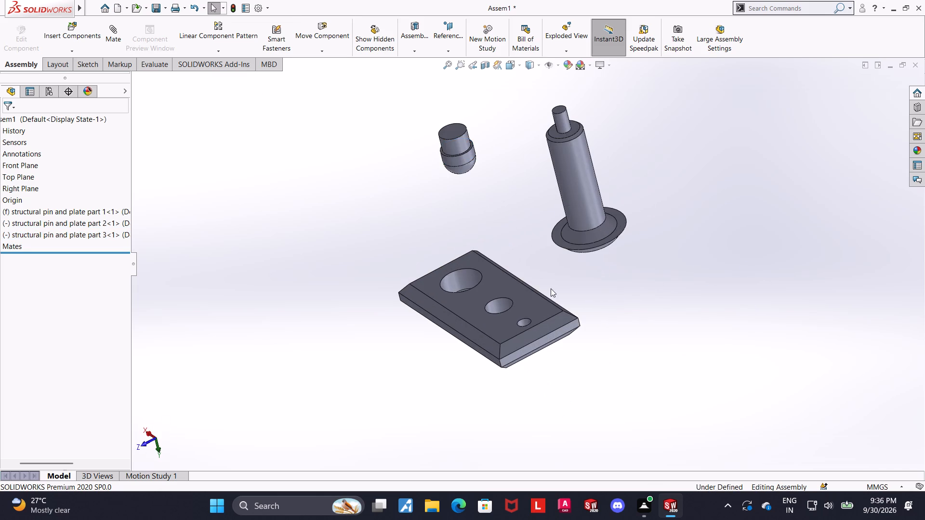
Float the fixed plate so that it can be positioned with mates.
{"action": "scroll", "coordinate": [551, 288], "scroll_direction": "down", "scroll_amount": 3}
{"action": "right_click", "coordinate": [492, 298]}
{"action": "left_click", "coordinate": [527, 333]}
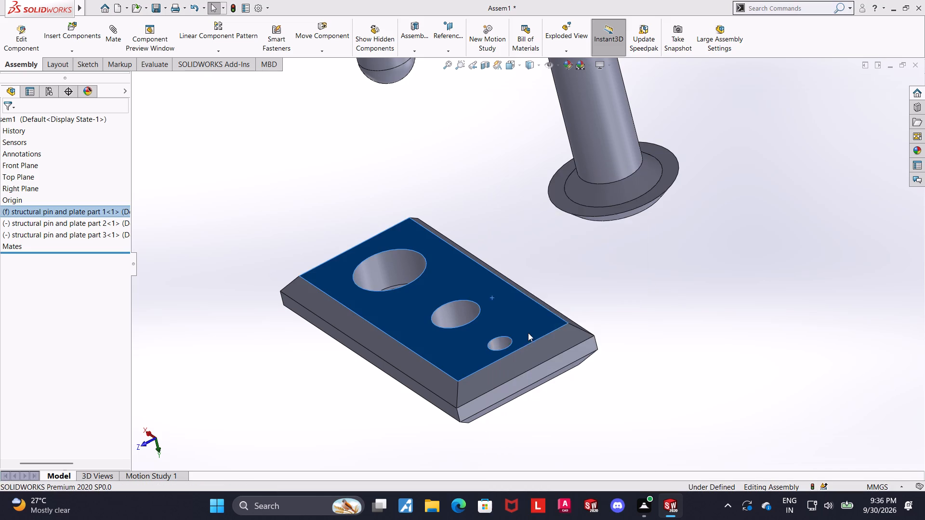
{"action": "middle_click_drag", "start_coordinate": [641, 324], "coordinate": [644, 304]}
{"action": "left_click", "coordinate": [649, 310]}
{"action": "scroll", "coordinate": [59, 248], "scroll_direction": "up", "scroll_amount": 2}
Add a coincident mate between the plate's Front Plane and the assembly's Front Plane.
{"action": "left_click", "coordinate": [125, 33]}
{"action": "left_click", "coordinate": [118, 35]}
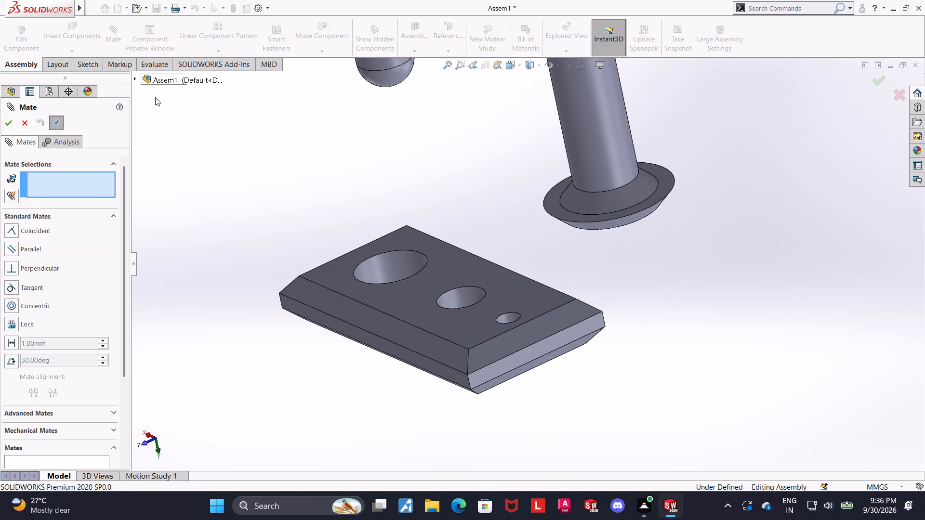
{"action": "left_click", "coordinate": [134, 77]}
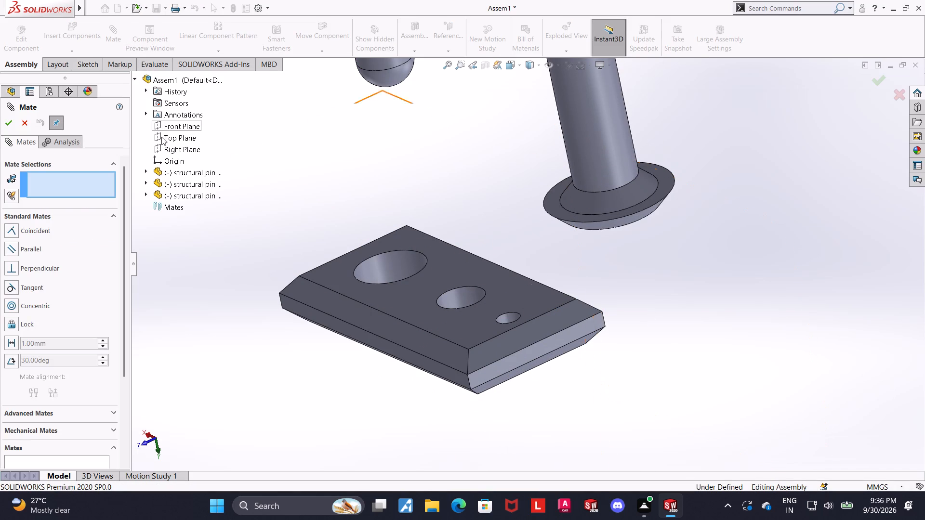
{"action": "left_click", "coordinate": [145, 172]}
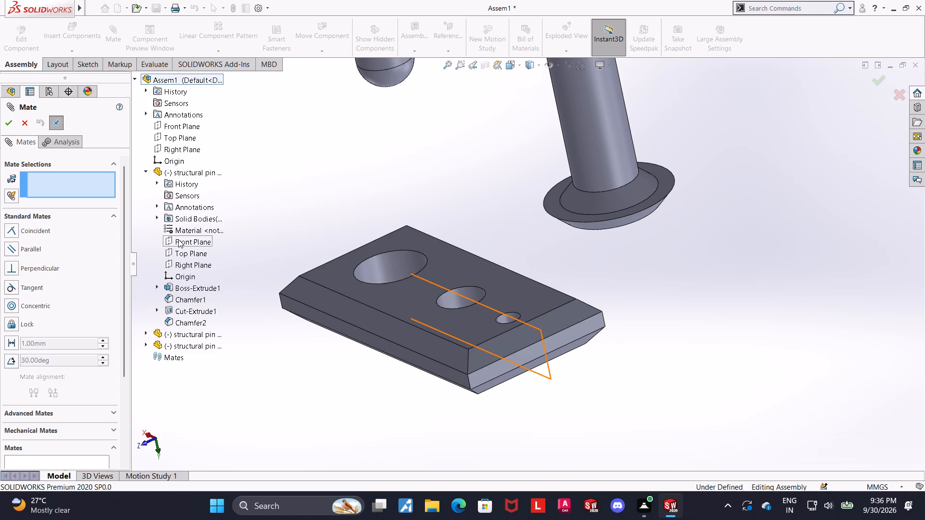
{"action": "left_click", "coordinate": [178, 239]}
{"action": "left_click", "coordinate": [171, 130], "text": "ctrl"}
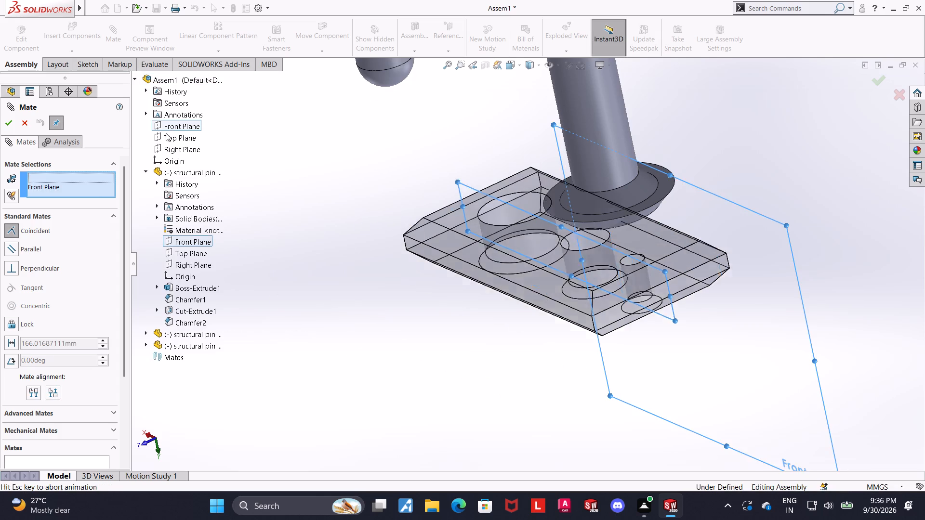
{"action": "left_click", "coordinate": [9, 126]}
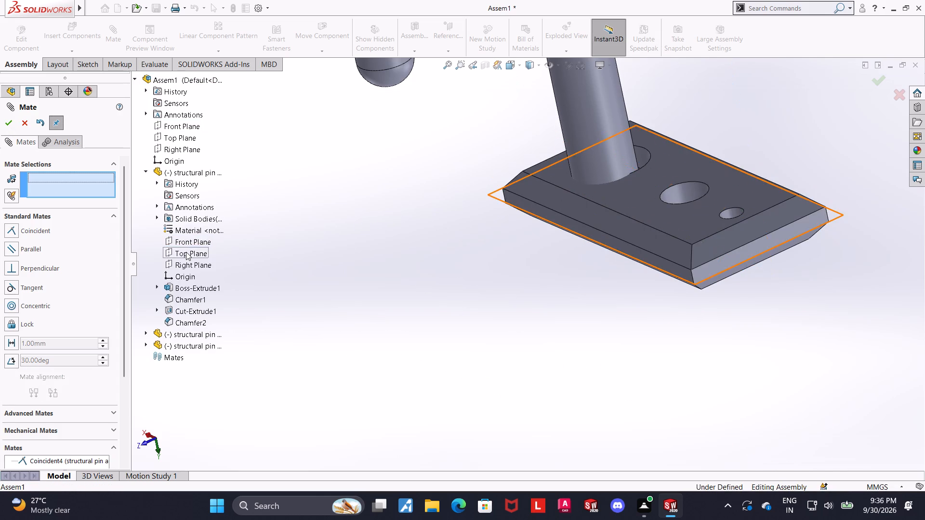
Add a coincident mate between the plate's Top Plane and the assembly's Top Plane.
{"action": "left_click", "coordinate": [186, 252]}
{"action": "left_click", "coordinate": [171, 137], "text": "ctrl"}
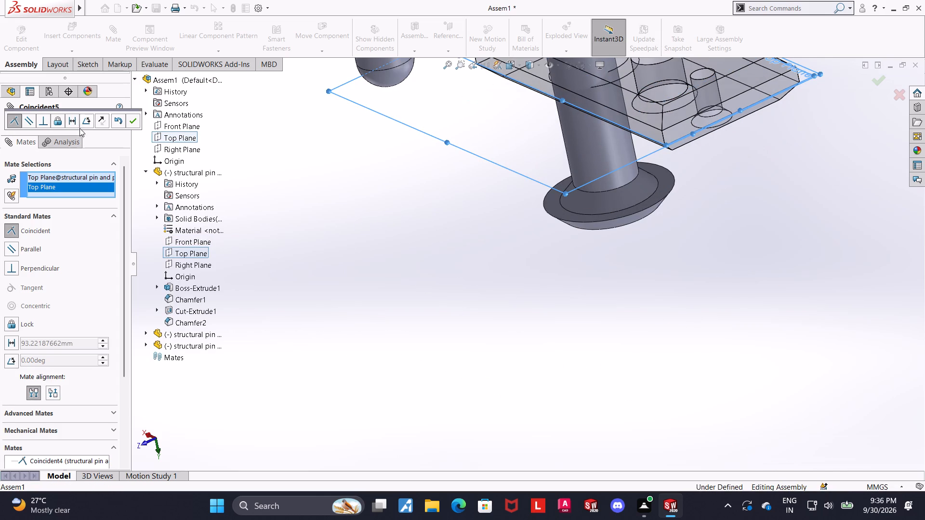
{"action": "left_click", "coordinate": [129, 122]}
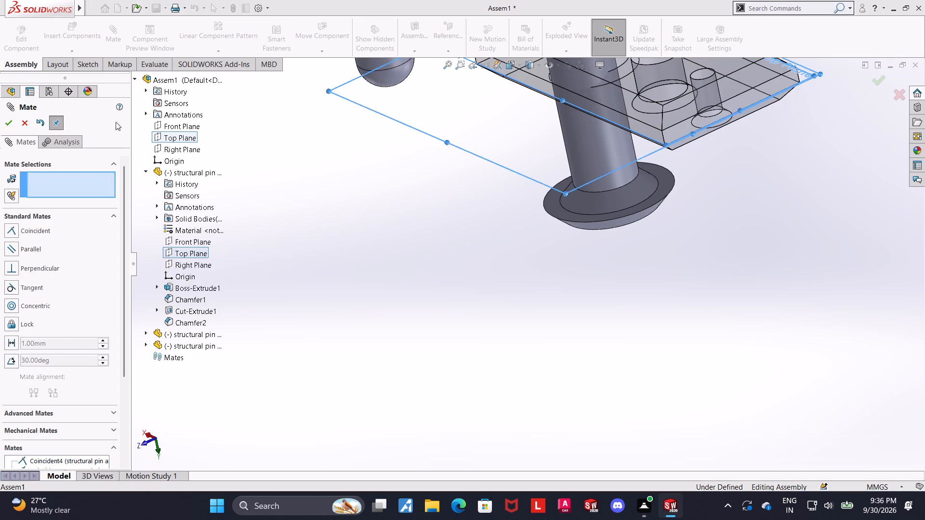
{"action": "left_click", "coordinate": [10, 122]}
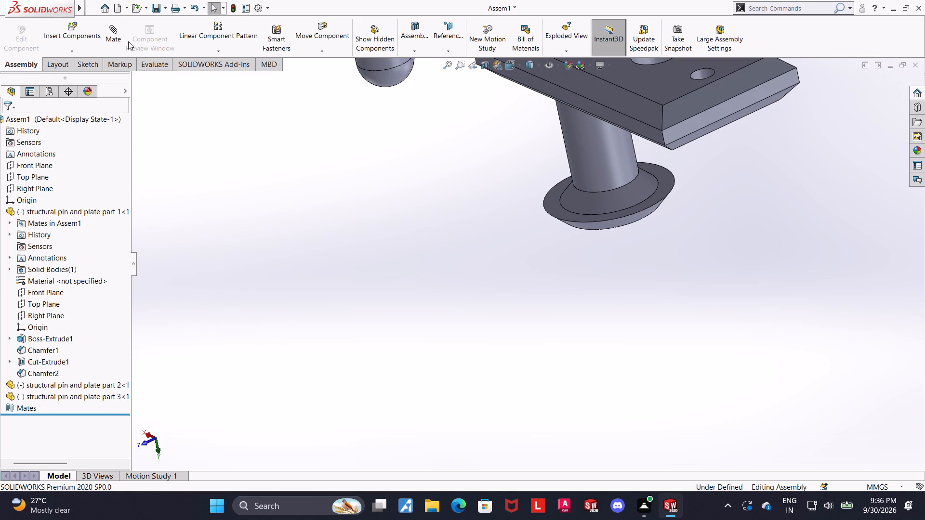
Add a coincident mate between the assembly's Right Plane and the plate's Right Plane, and finish mating.
{"action": "left_click", "coordinate": [113, 31]}
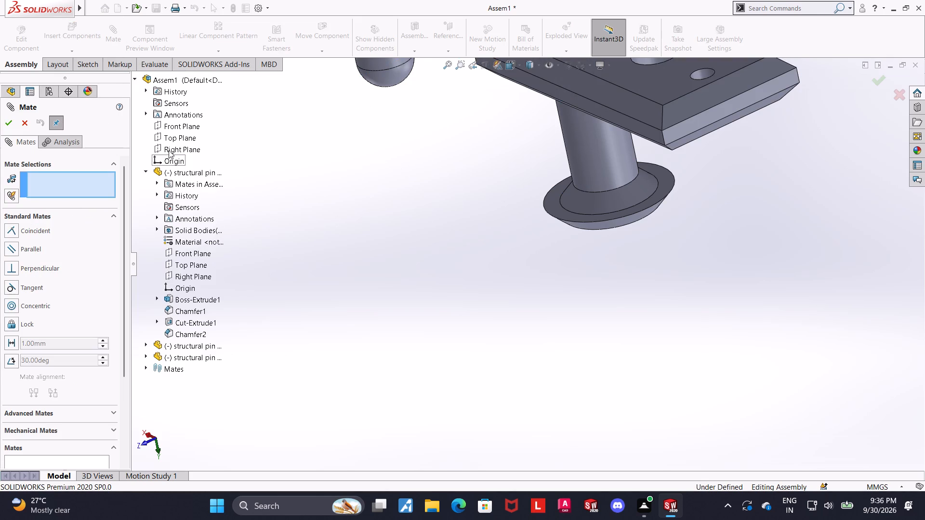
{"action": "left_click", "coordinate": [170, 149]}
{"action": "left_click", "coordinate": [187, 275], "text": "ctrl"}
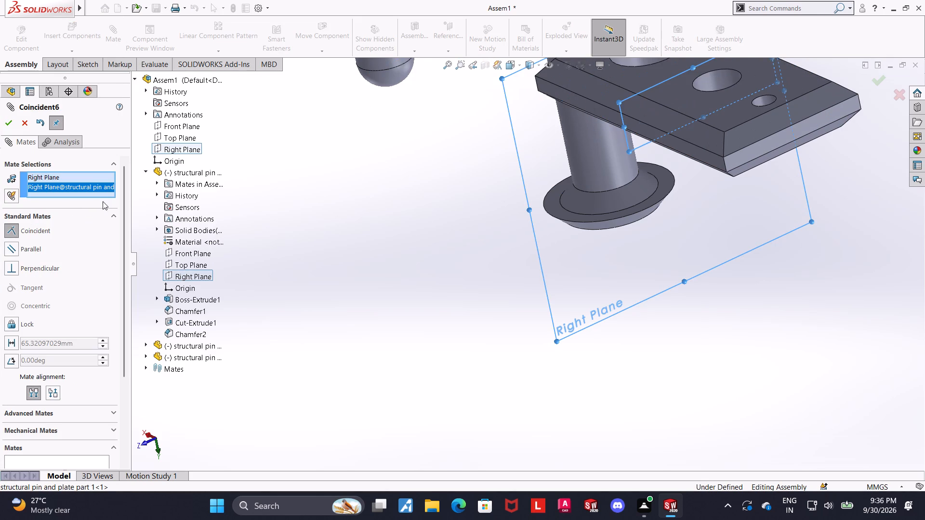
{"action": "left_click", "coordinate": [2, 126]}
{"action": "scroll", "coordinate": [606, 209], "scroll_direction": "up", "scroll_amount": 6}
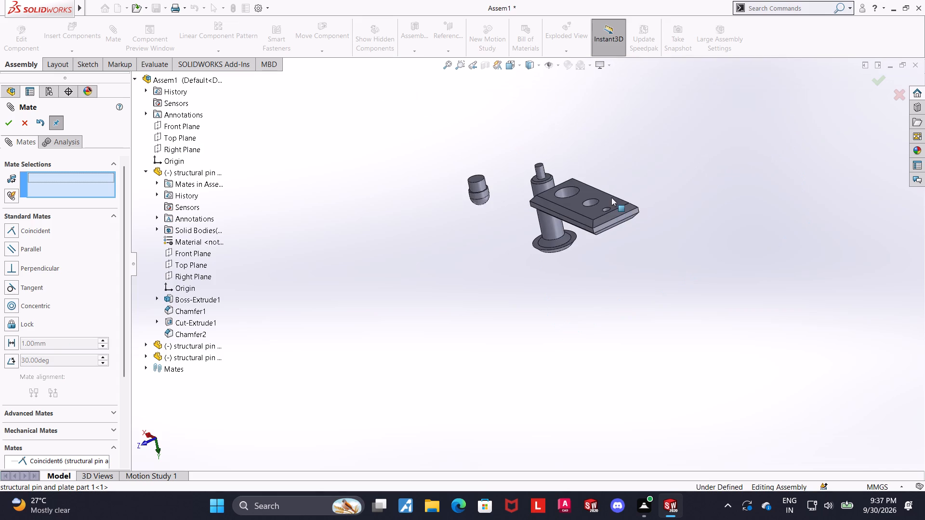
{"action": "scroll", "coordinate": [611, 197], "scroll_direction": "down", "scroll_amount": 3}
{"action": "left_click", "coordinate": [29, 121]}
Turn the long pin over with the triad so its narrow end faces the plate, and move it above the plate.
{"action": "middle_click_drag", "start_coordinate": [430, 272], "coordinate": [465, 226]}
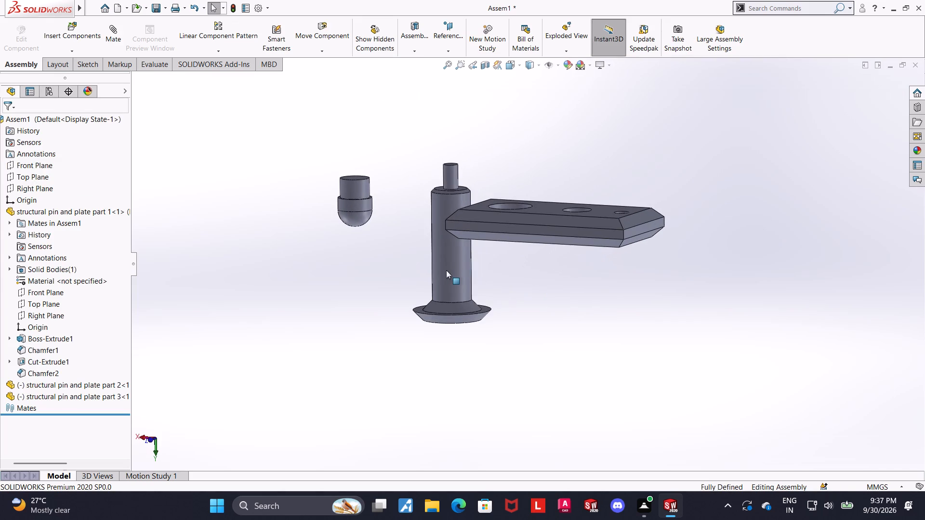
{"action": "right_click", "coordinate": [444, 271]}
{"action": "left_click", "coordinate": [476, 334]}
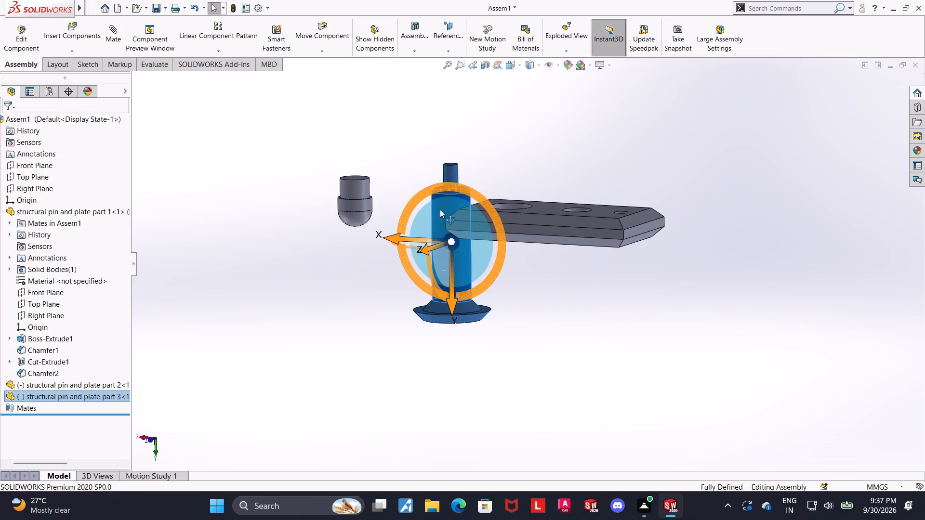
{"action": "left_click_drag", "start_coordinate": [438, 186], "coordinate": [435, 343]}
{"action": "left_click", "coordinate": [650, 338]}
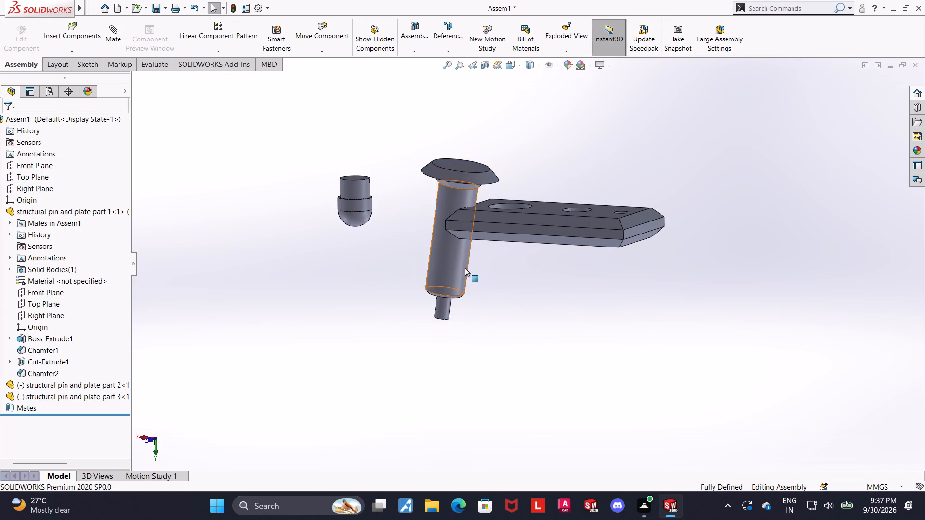
{"action": "left_click_drag", "start_coordinate": [451, 260], "coordinate": [641, 140]}
Turn the domed pin over with the triad so its dome faces away from the plate.
{"action": "right_click", "coordinate": [350, 194]}
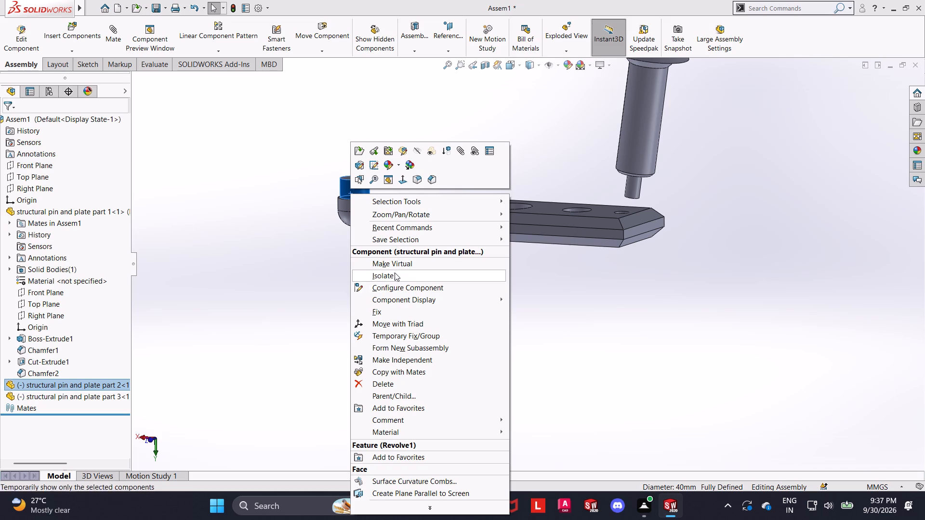
{"action": "left_click", "coordinate": [386, 323]}
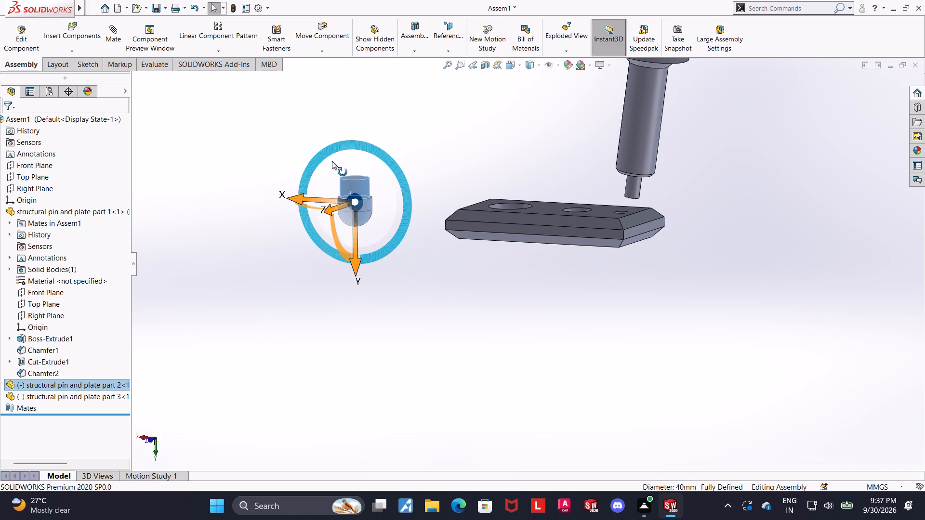
{"action": "left_click_drag", "start_coordinate": [334, 157], "coordinate": [333, 291]}
{"action": "middle_click_drag", "start_coordinate": [452, 282], "coordinate": [443, 278]}
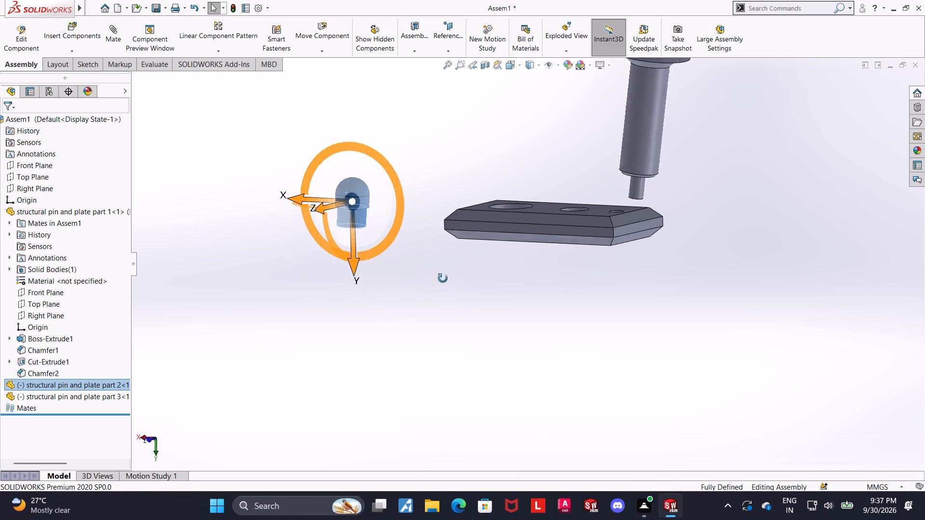
{"action": "middle_click_drag", "start_coordinate": [443, 278], "coordinate": [306, 309]}
{"action": "left_click", "coordinate": [479, 271]}
Add a concentric mate between the long pin's narrow end cylinder and the plate's small hole.
{"action": "scroll", "coordinate": [624, 157], "scroll_direction": "down", "scroll_amount": 2}
{"action": "middle_click_drag", "start_coordinate": [594, 246], "coordinate": [592, 252]}
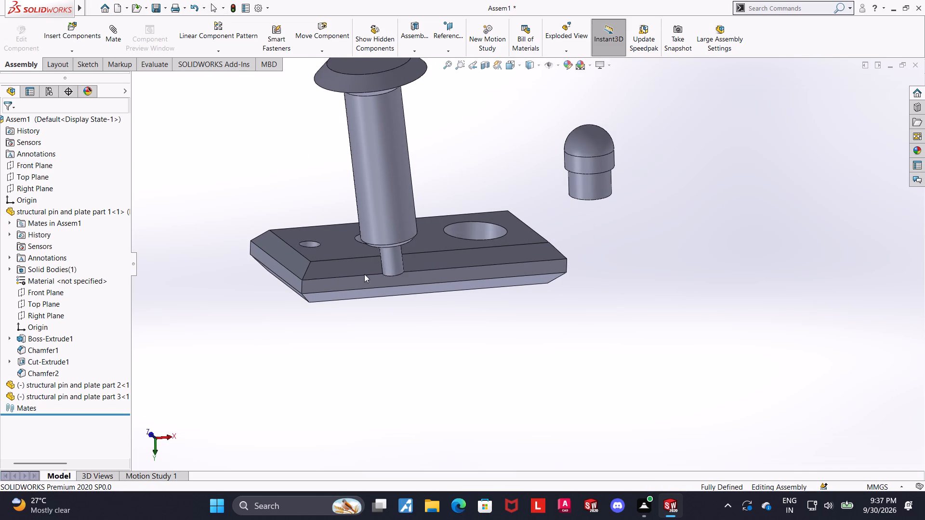
{"action": "left_click", "coordinate": [390, 260]}
{"action": "left_click", "coordinate": [307, 245], "text": "ctrl"}
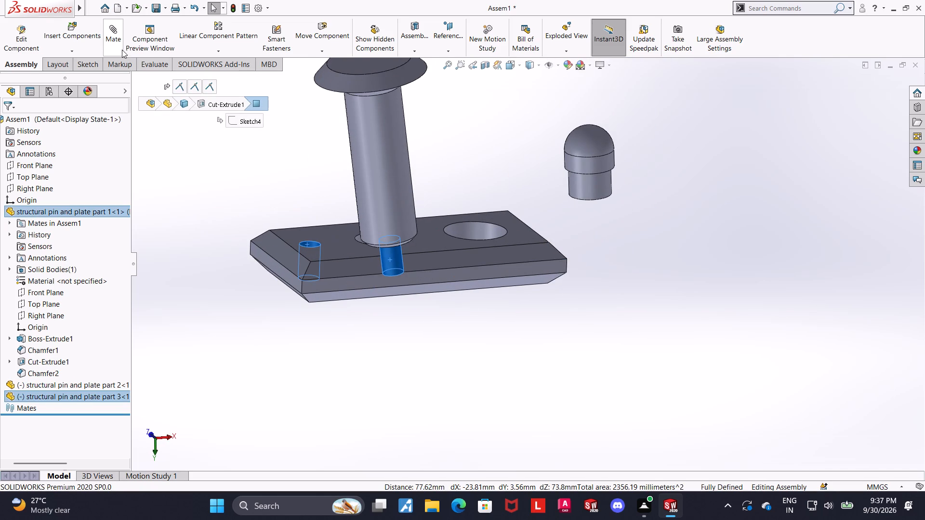
{"action": "left_click", "coordinate": [119, 45]}
{"action": "left_click", "coordinate": [7, 119]}
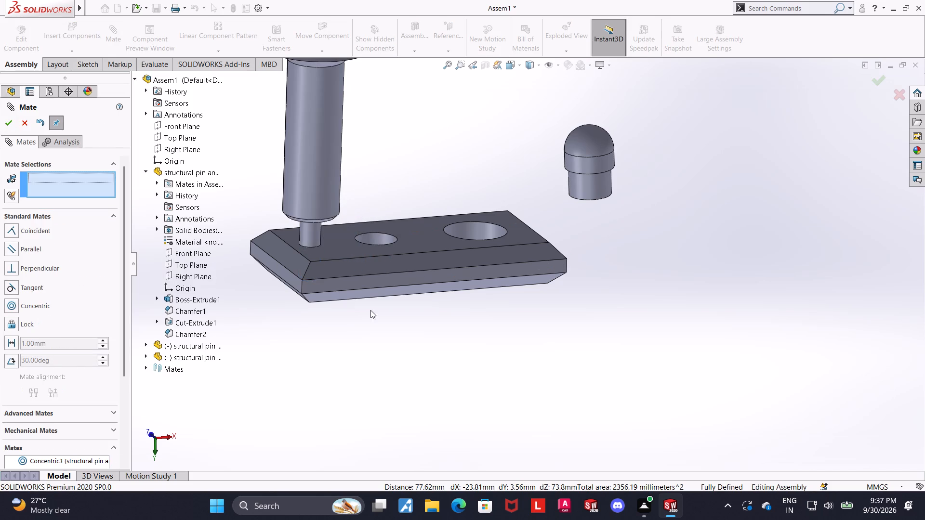
Add a coincident mate between the flat face at the end of the long pin's shank and the plate's unchamfered-hole face.
{"action": "scroll", "coordinate": [304, 239], "scroll_direction": "down", "scroll_amount": 6}
{"action": "middle_click_drag", "start_coordinate": [306, 238], "coordinate": [313, 184]}
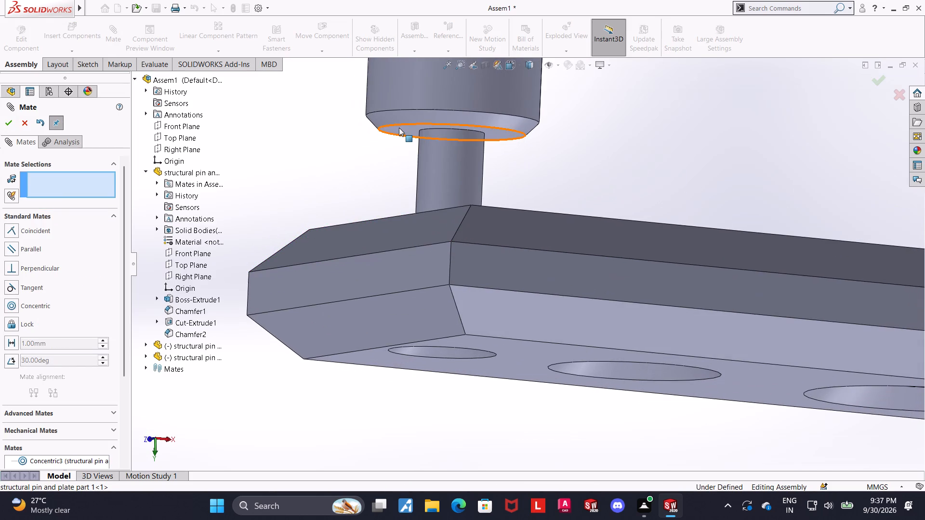
{"action": "left_click", "coordinate": [399, 128]}
{"action": "middle_click_drag", "start_coordinate": [368, 148], "coordinate": [366, 260]}
{"action": "scroll", "coordinate": [368, 148], "scroll_direction": "up", "scroll_amount": 1}
{"action": "left_click", "coordinate": [506, 221], "text": "ctrl"}
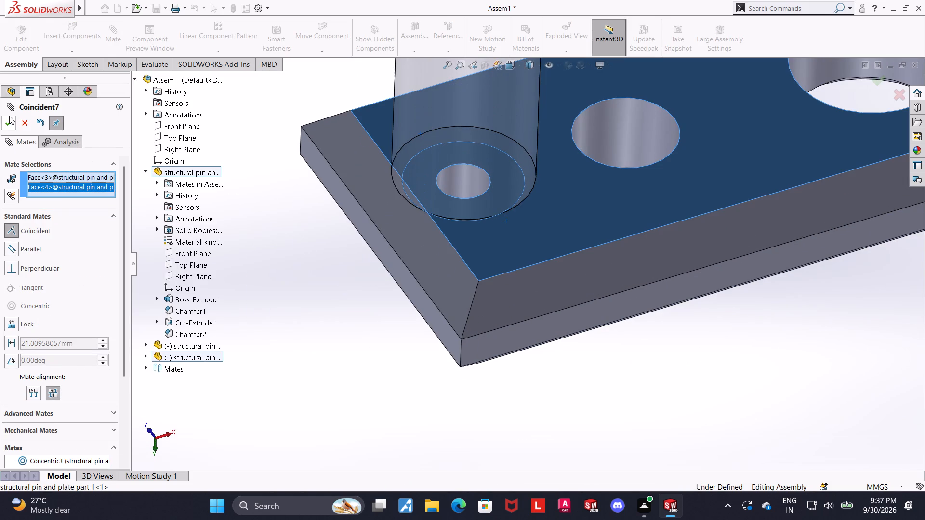
{"action": "left_click", "coordinate": [3, 131]}
{"action": "left_click", "coordinate": [3, 128]}
Add a concentric mate between the domed pin's narrow end cylinder and the plate's middle hole.
{"action": "scroll", "coordinate": [402, 210], "scroll_direction": "up", "scroll_amount": 6}
{"action": "scroll", "coordinate": [685, 113], "scroll_direction": "down", "scroll_amount": 1}
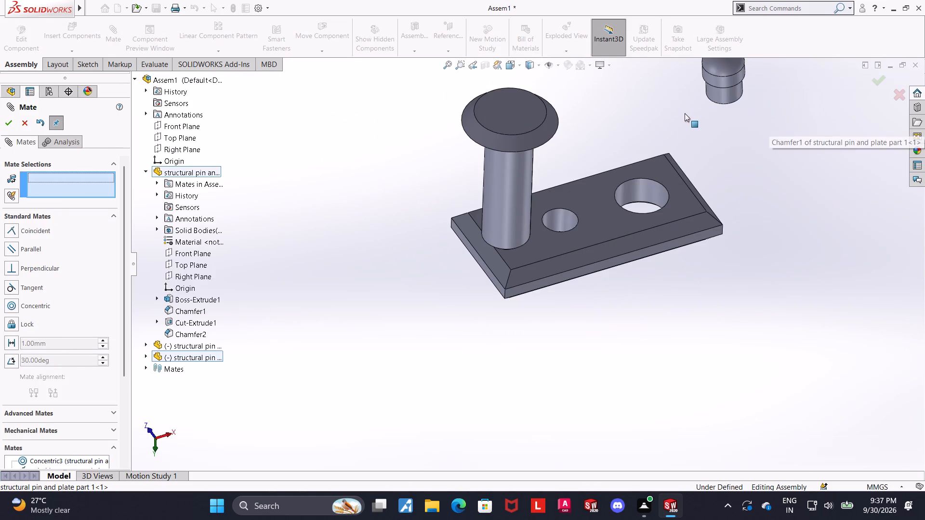
{"action": "scroll", "coordinate": [685, 113], "scroll_direction": "down", "scroll_amount": 1}
{"action": "left_click", "coordinate": [719, 102]}
{"action": "left_click", "coordinate": [478, 295], "text": "ctrl"}
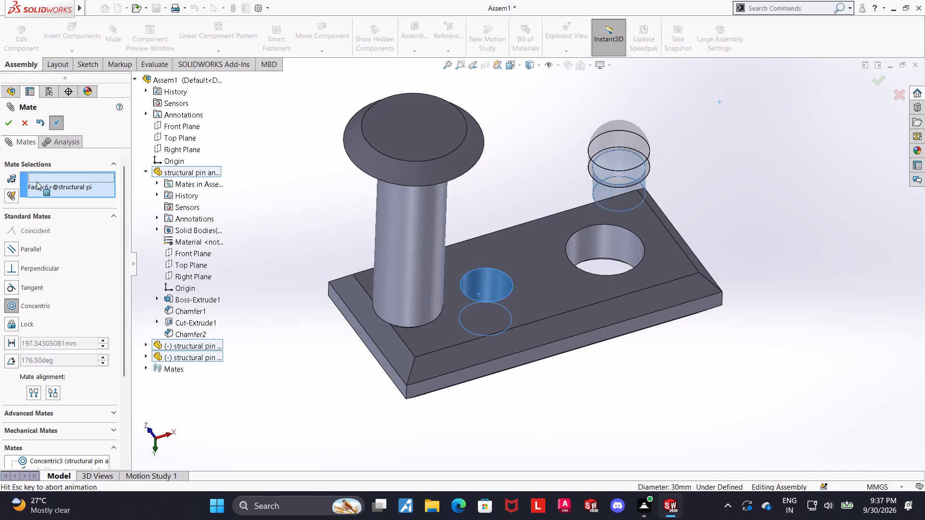
{"action": "left_click", "coordinate": [10, 122]}
Add a coincident mate between the domed pin's ring-shaped shoulder face and the plate's unchamfered-hole face, lifting the pin clear to reach its underside.
{"action": "scroll", "coordinate": [624, 247], "scroll_direction": "up", "scroll_amount": 3}
{"action": "scroll", "coordinate": [554, 258], "scroll_direction": "down", "scroll_amount": 4}
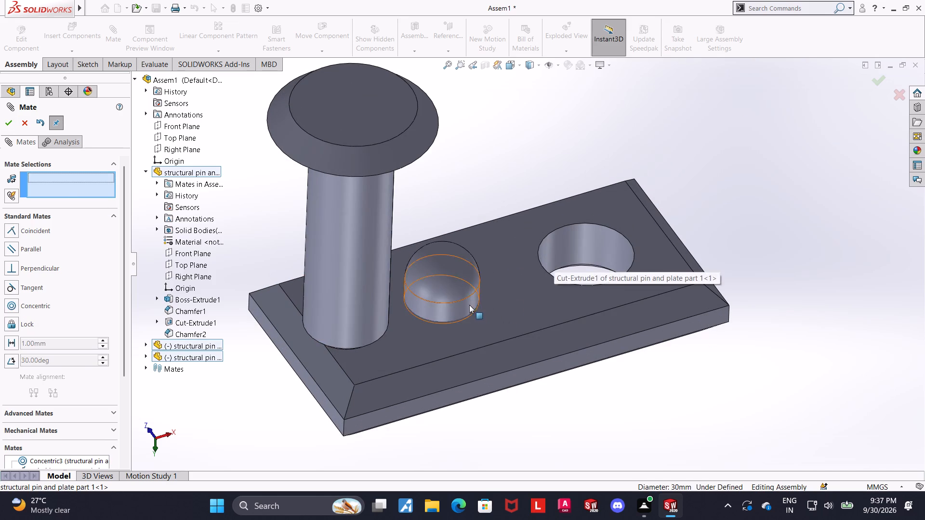
{"action": "left_click_drag", "start_coordinate": [469, 305], "coordinate": [501, 136]}
{"action": "middle_click_drag", "start_coordinate": [575, 190], "coordinate": [574, 164]}
{"action": "middle_click_drag", "start_coordinate": [567, 160], "coordinate": [542, 32]}
{"action": "scroll", "coordinate": [542, 32], "scroll_direction": "up", "scroll_amount": 7}
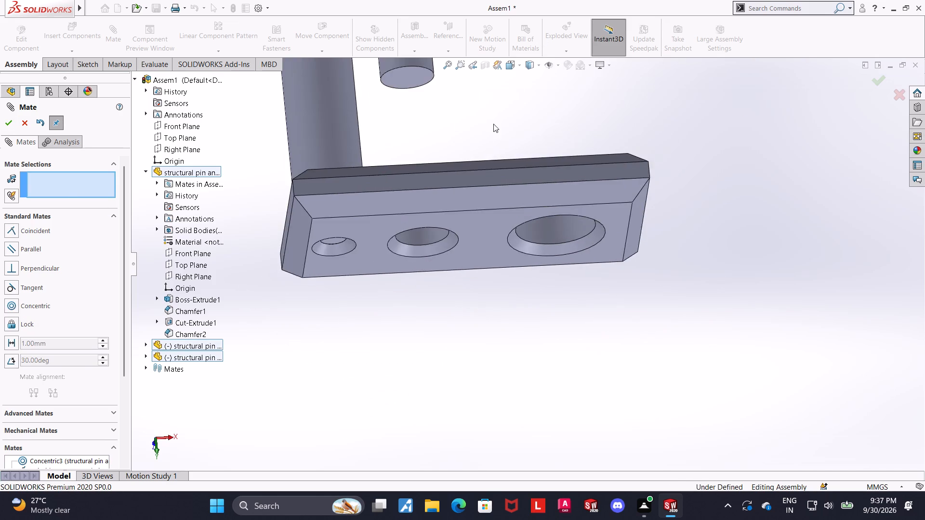
{"action": "scroll", "coordinate": [493, 124], "scroll_direction": "up", "scroll_amount": 3}
{"action": "scroll", "coordinate": [475, 123], "scroll_direction": "down", "scroll_amount": 6}
{"action": "left_click", "coordinate": [519, 273]}
{"action": "middle_click_drag", "start_coordinate": [641, 249], "coordinate": [638, 382]}
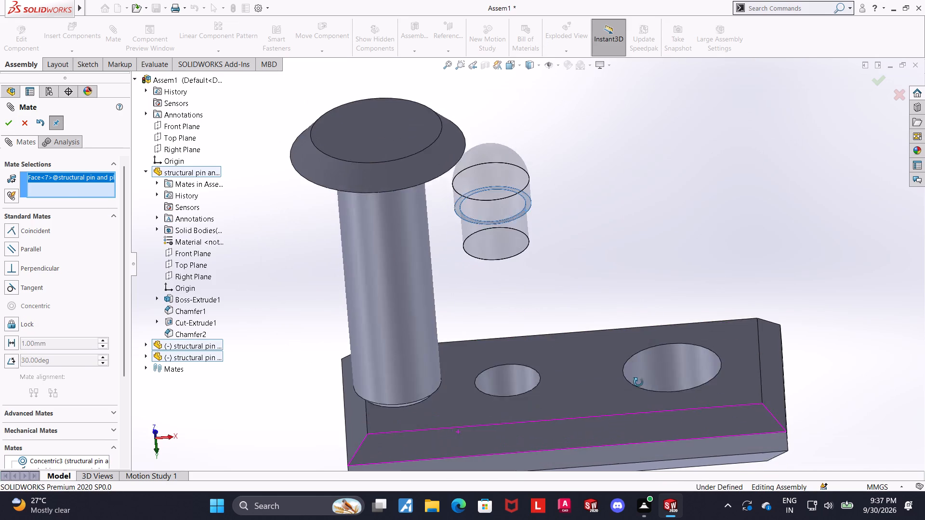
{"action": "middle_click_drag", "start_coordinate": [638, 382], "coordinate": [640, 393]}
{"action": "left_click", "coordinate": [595, 379], "text": "ctrl"}
{"action": "left_click", "coordinate": [10, 125]}
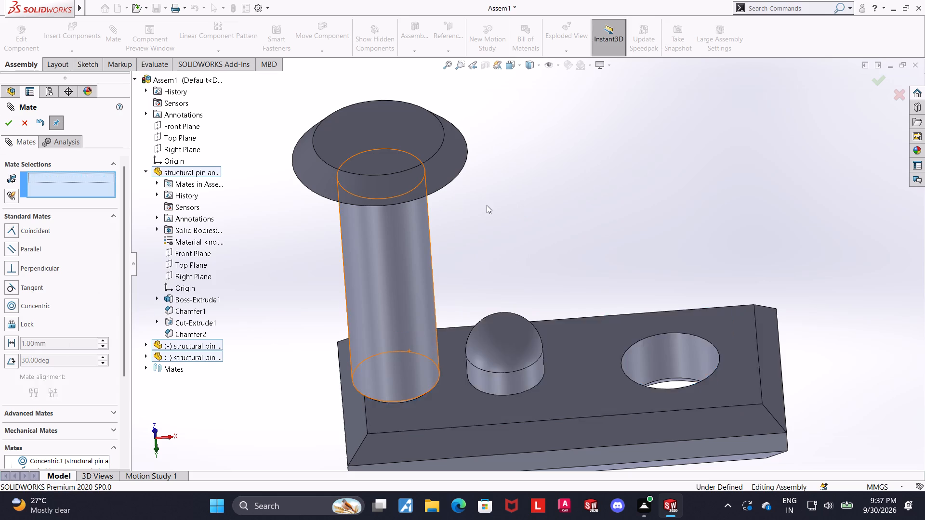
Orient the assembly to a straight side-on view along the plate's length, show it in wireframe, and finish mating.
{"action": "scroll", "coordinate": [715, 257], "scroll_direction": "up", "scroll_amount": 6}
{"action": "left_click", "coordinate": [513, 67]}
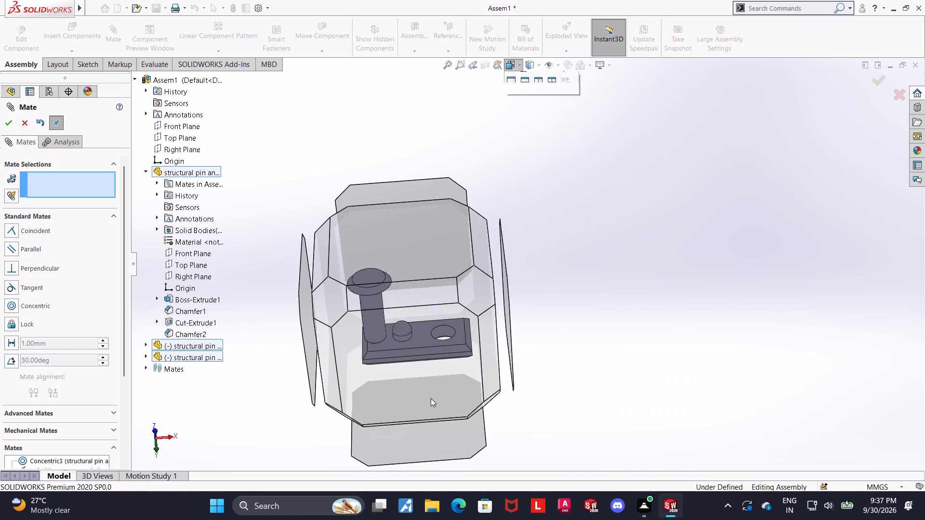
{"action": "left_click", "coordinate": [426, 374]}
{"action": "left_click", "coordinate": [533, 65]}
{"action": "left_click", "coordinate": [534, 132]}
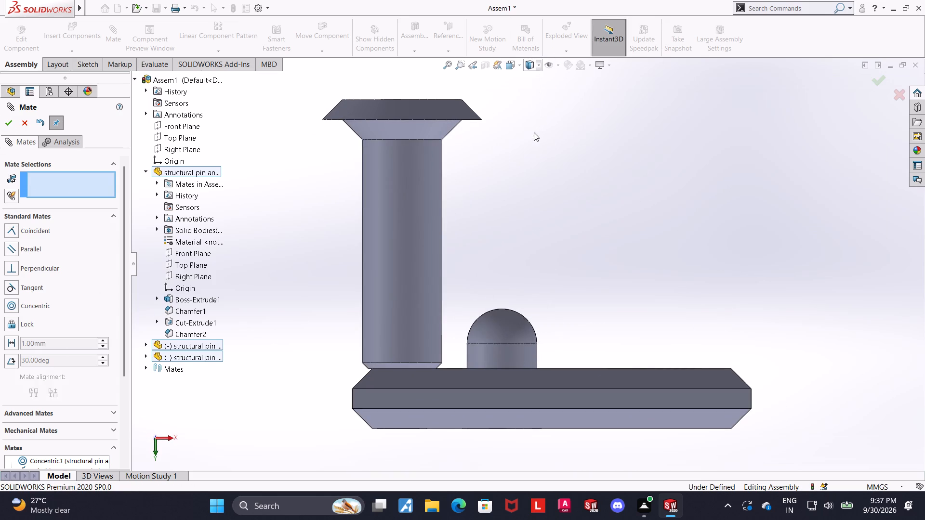
{"action": "left_click", "coordinate": [24, 124]}
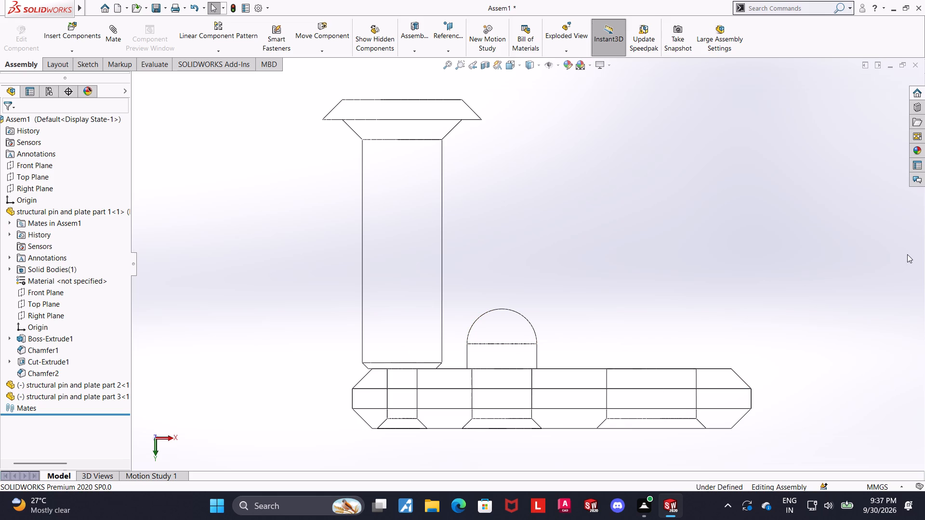
{"action": "scroll", "coordinate": [907, 254], "scroll_direction": "up", "scroll_amount": 2}
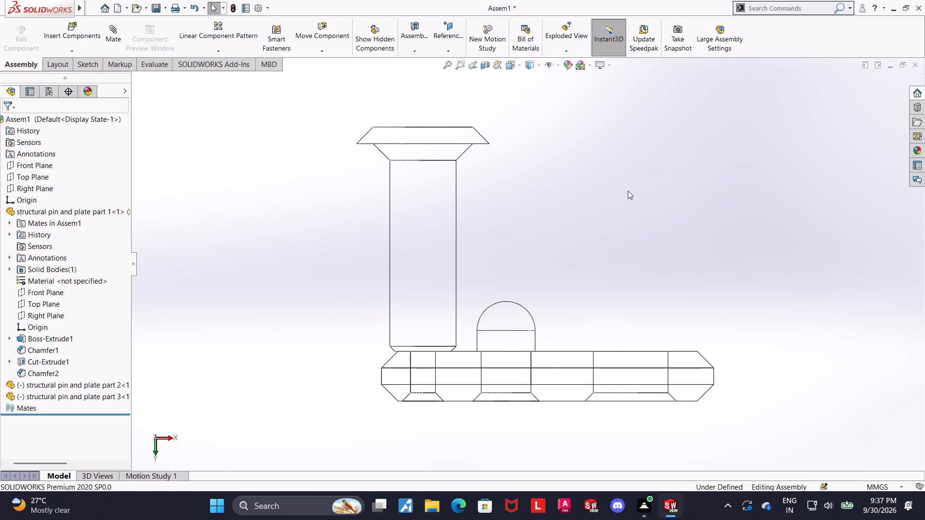
{"action": "scroll", "coordinate": [541, 288], "scroll_direction": "down", "scroll_amount": 1}
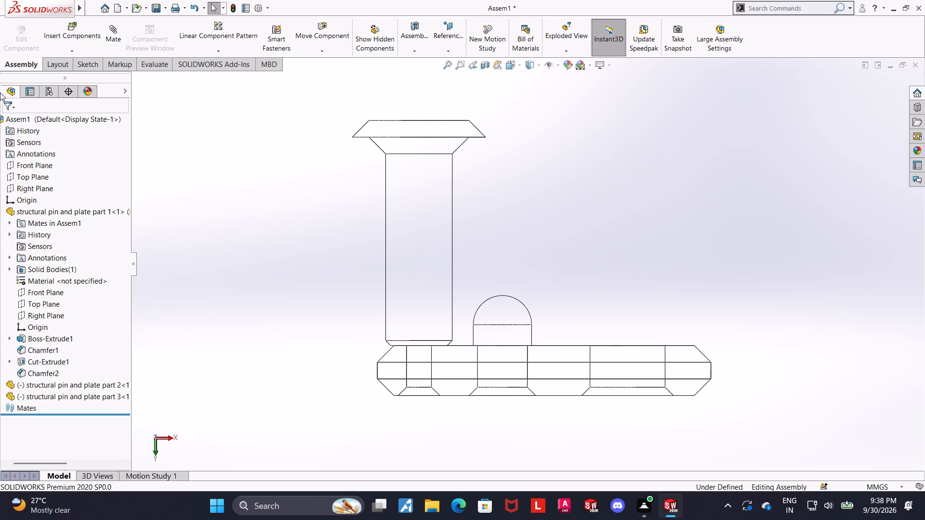
Start saving the assembly under a new name with Save As.
{"action": "left_click", "coordinate": [127, 133]}
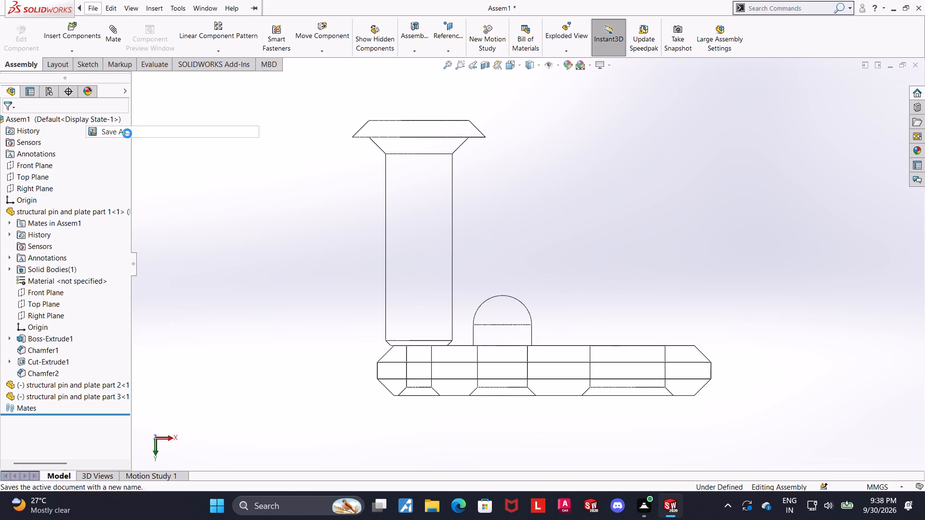
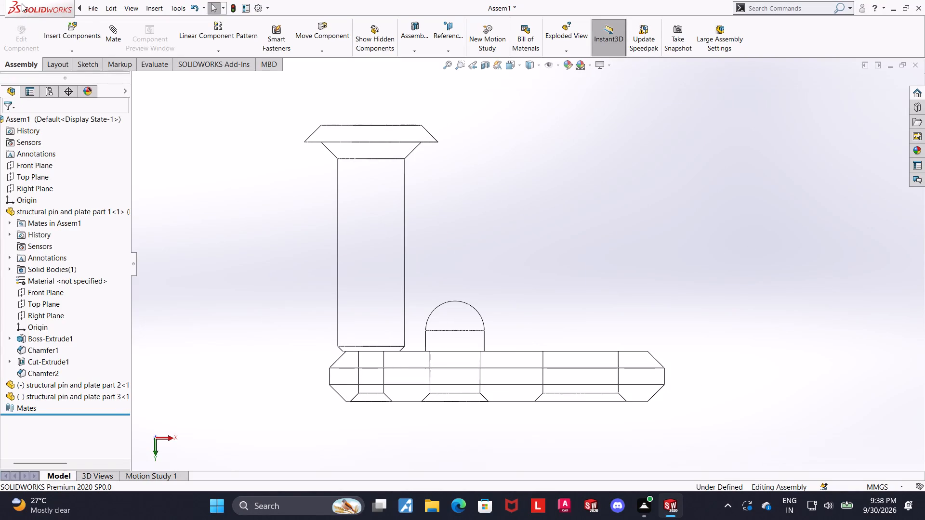
Save the assembly in Downloads under the name "structural pin and plate assembly".
{"action": "left_click", "coordinate": [134, 135]}
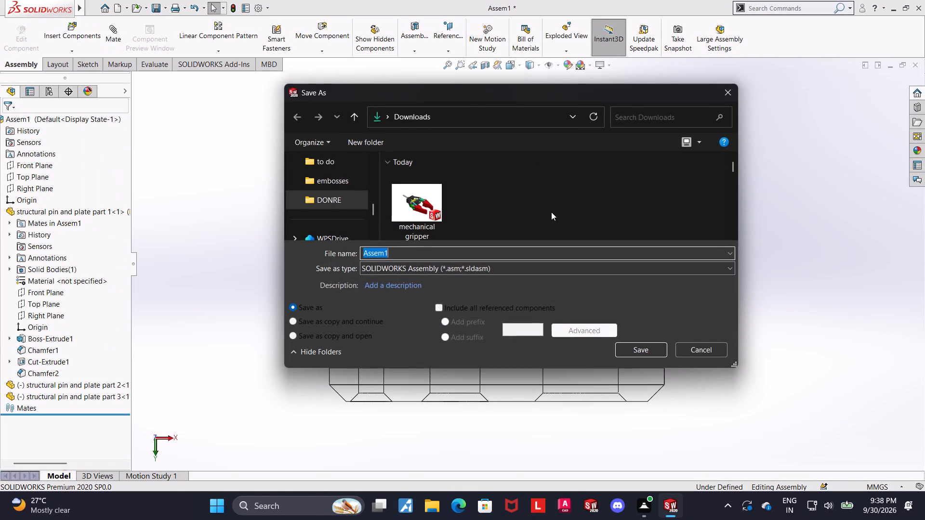
{"action": "type", "text": "structural pin and plate assembly"}
{"action": "key", "text": "space"}
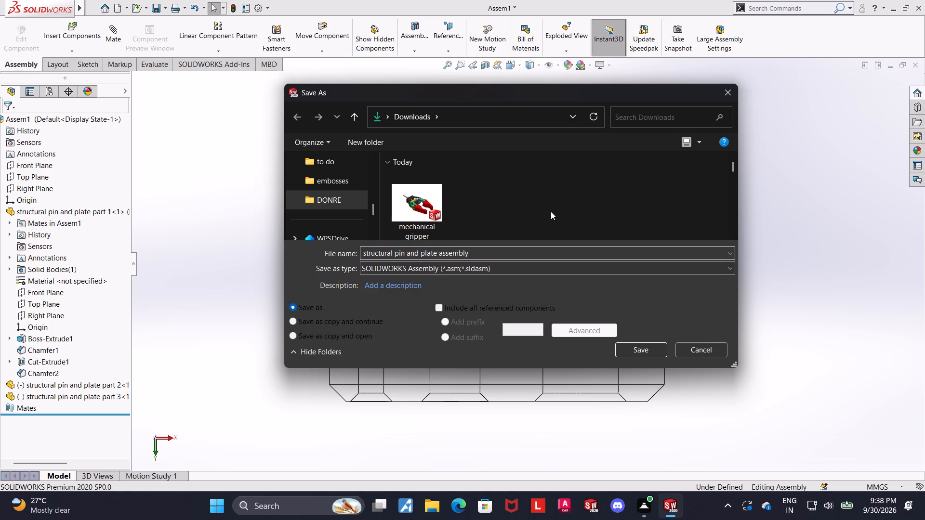
{"action": "left_click", "coordinate": [646, 350]}
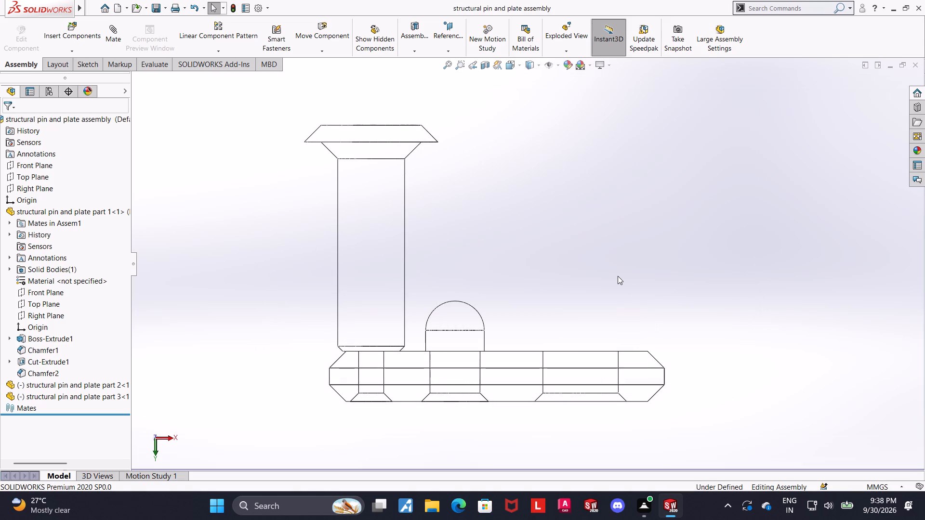
Change the assembly's display style from wireframe to Shaded With Edges and save it.
{"action": "left_click", "coordinate": [537, 66]}
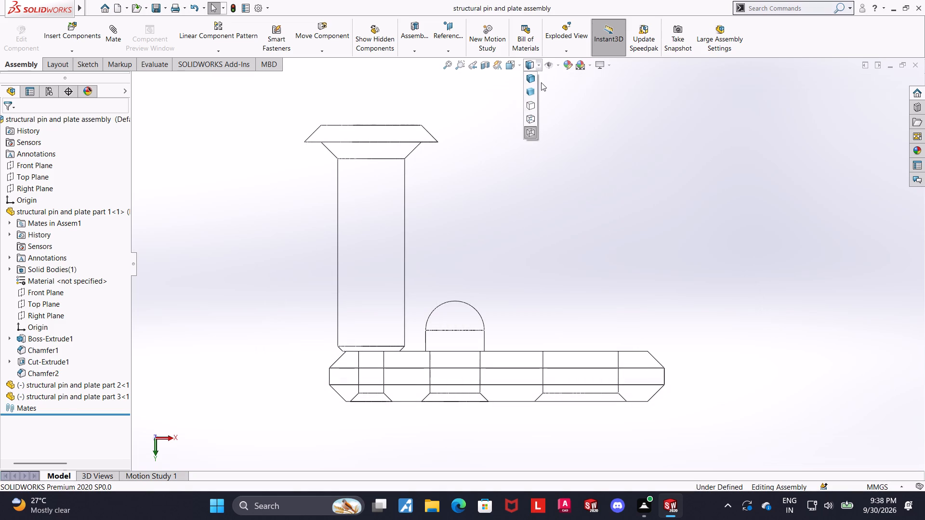
{"action": "left_click", "coordinate": [537, 79]}
{"action": "left_click", "coordinate": [533, 78]}
{"action": "middle_click_drag", "start_coordinate": [725, 190], "coordinate": [702, 210]}
{"action": "scroll", "coordinate": [703, 214], "scroll_direction": "up", "scroll_amount": 4}
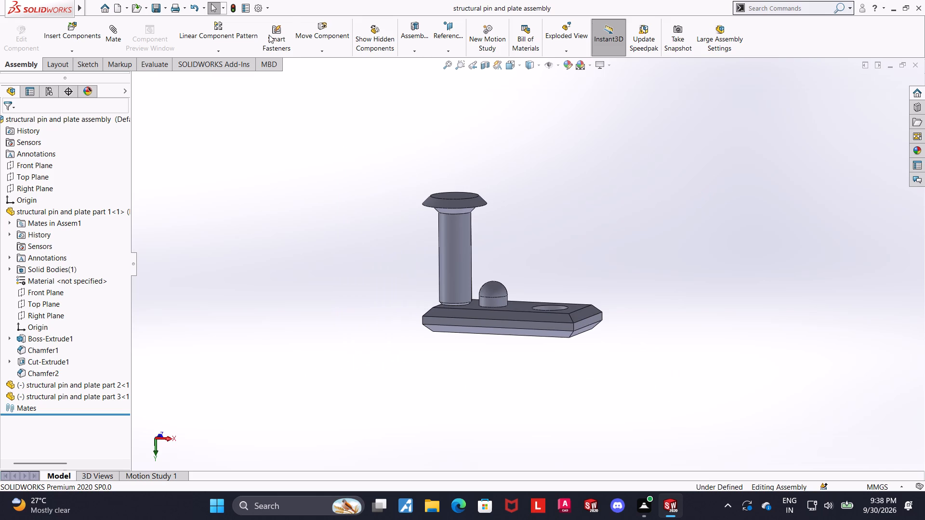
{"action": "left_click", "coordinate": [158, 10]}
Orient the assembly to an isometric corner view with both pins standing upright above the plate.
{"action": "middle_click_drag", "start_coordinate": [576, 142], "coordinate": [567, 146]}
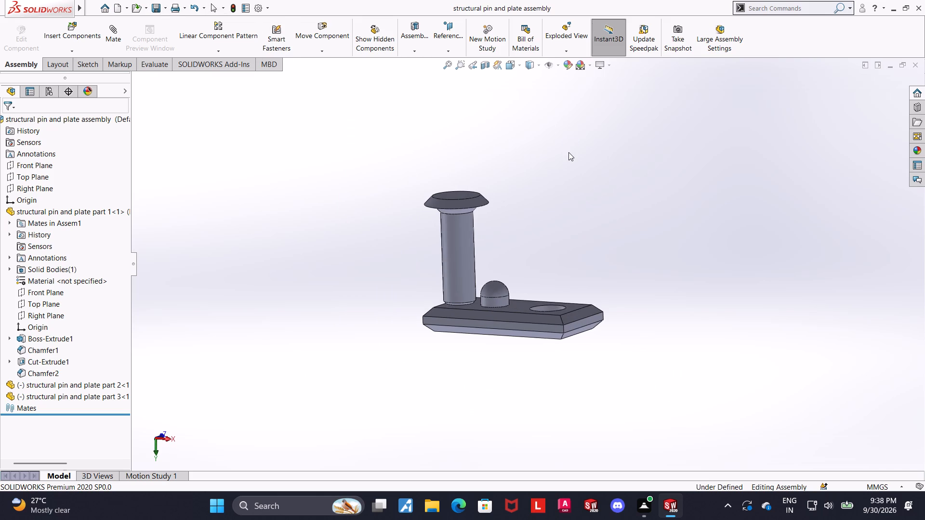
{"action": "key", "text": "ctrl+7"}
{"action": "middle_click_drag", "start_coordinate": [630, 251], "coordinate": [658, 107]}
{"action": "middle_click_drag", "start_coordinate": [560, 402], "coordinate": [570, 55]}
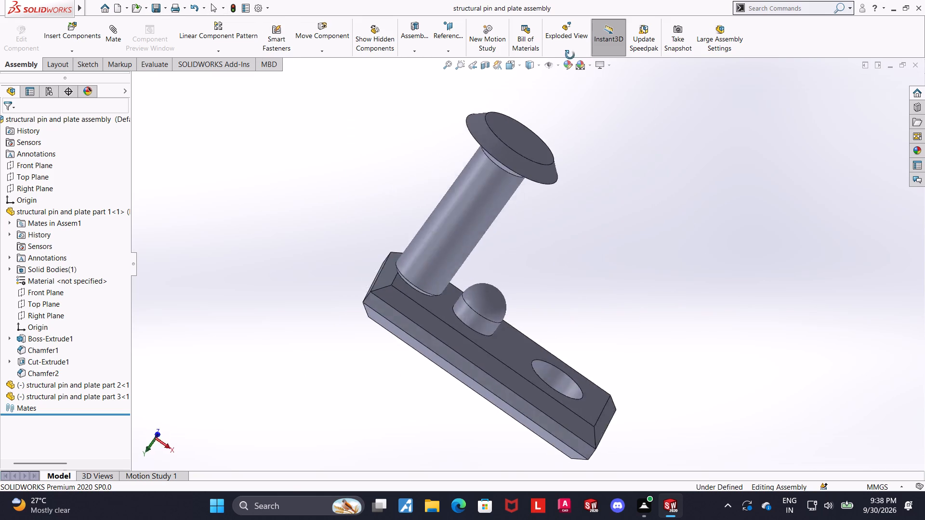
{"action": "middle_click_drag", "start_coordinate": [570, 55], "coordinate": [538, 234]}
{"action": "left_click", "coordinate": [505, 65]}
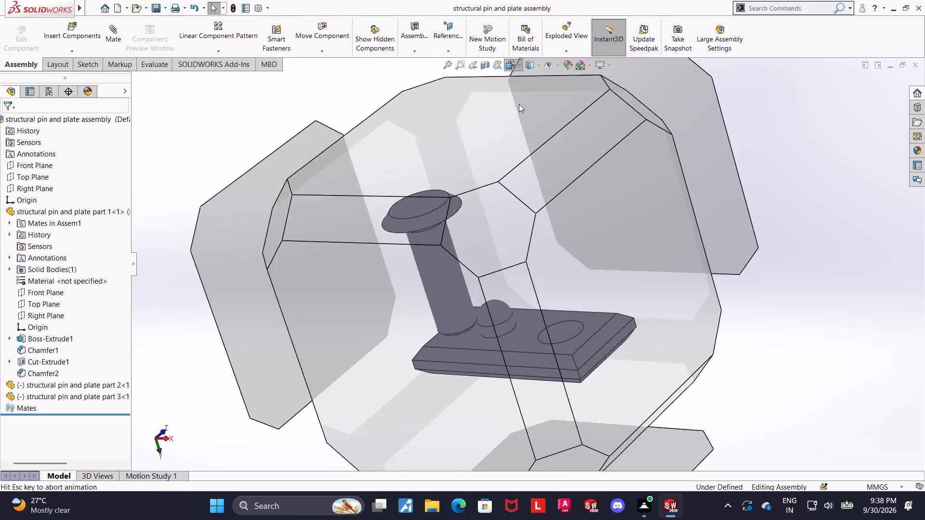
{"action": "left_click", "coordinate": [407, 285]}
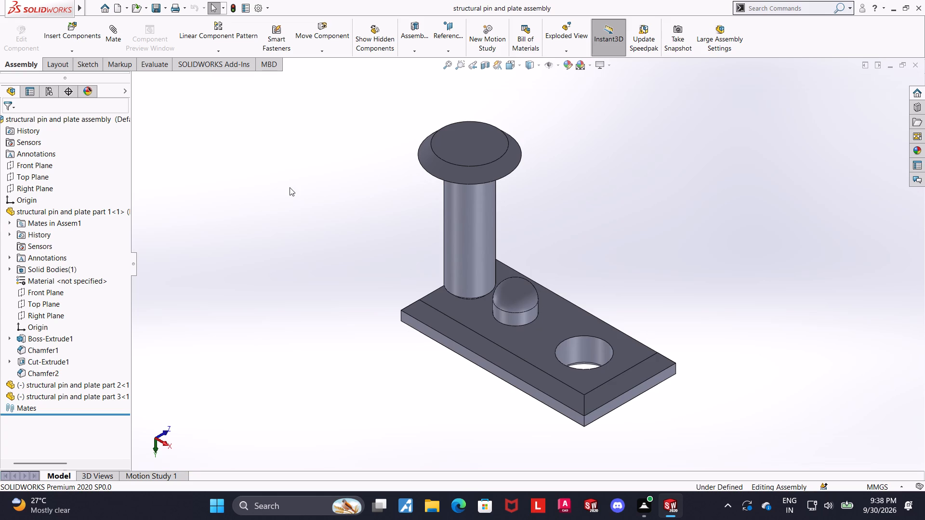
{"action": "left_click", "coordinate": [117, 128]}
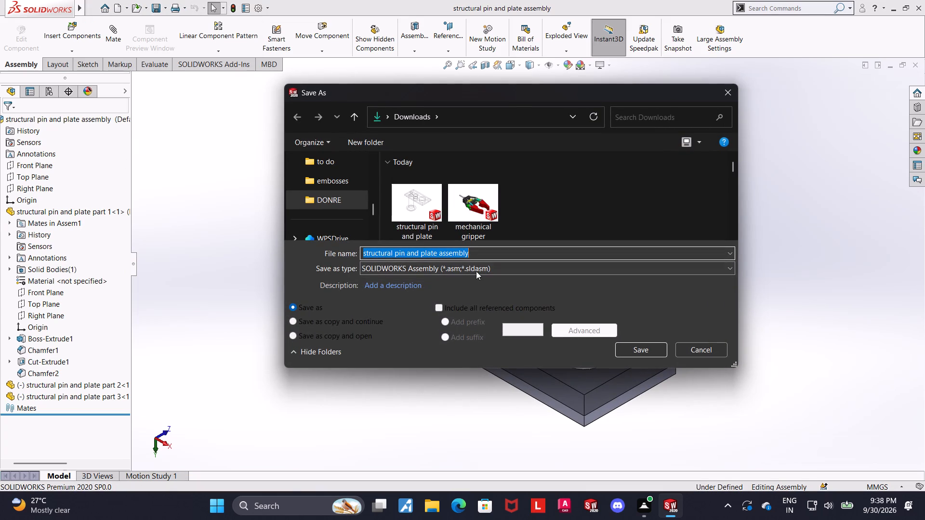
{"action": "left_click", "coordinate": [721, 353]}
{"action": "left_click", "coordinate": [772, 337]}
Fix the plate component in place in the assembly and save the assembly.
{"action": "right_click", "coordinate": [584, 312]}
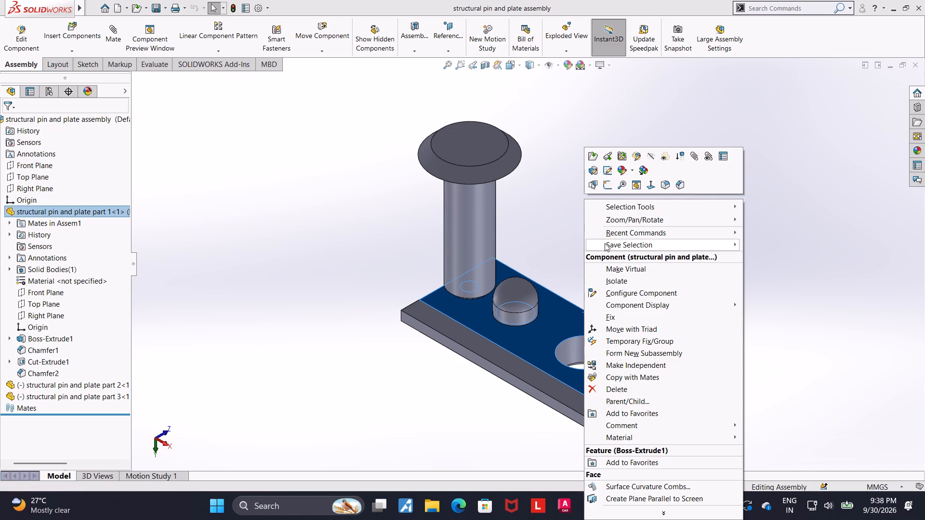
{"action": "left_click", "coordinate": [622, 317]}
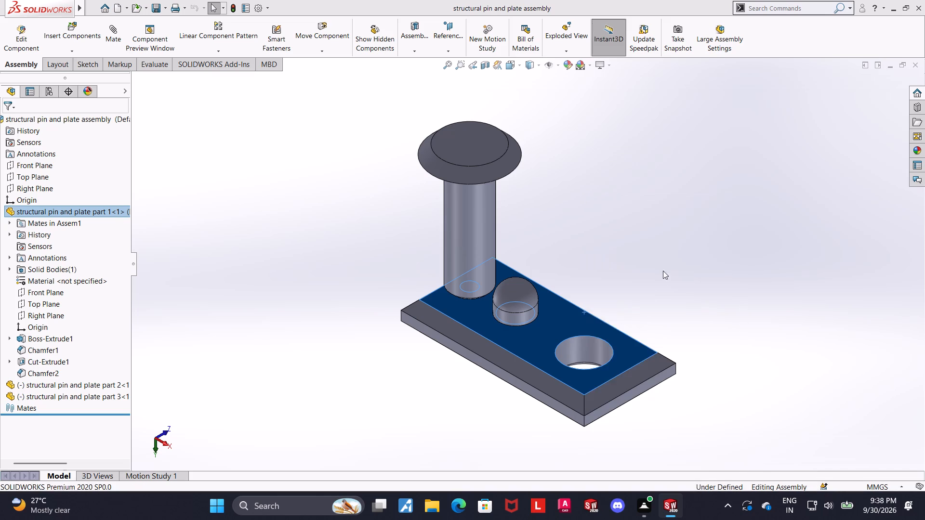
{"action": "left_click", "coordinate": [666, 259]}
{"action": "left_click", "coordinate": [158, 11]}
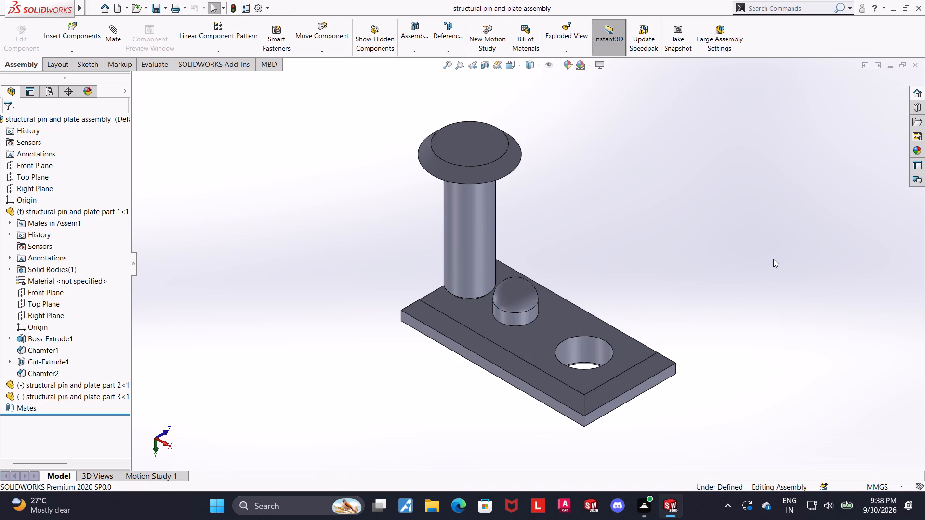
Export the assembly to Downloads as an Adobe PDF named "structural pin and plate assembly".
{"action": "scroll", "coordinate": [770, 265], "scroll_direction": "down", "scroll_amount": 1}
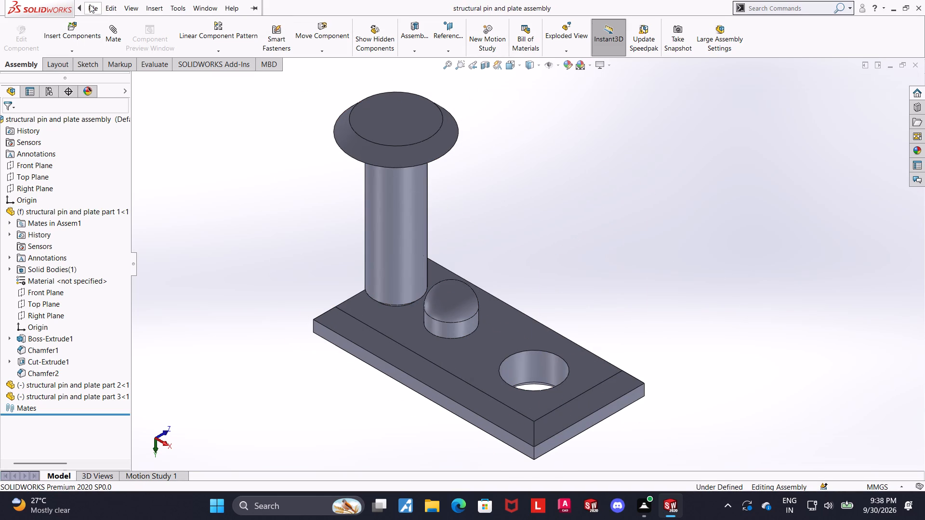
{"action": "left_click", "coordinate": [118, 130]}
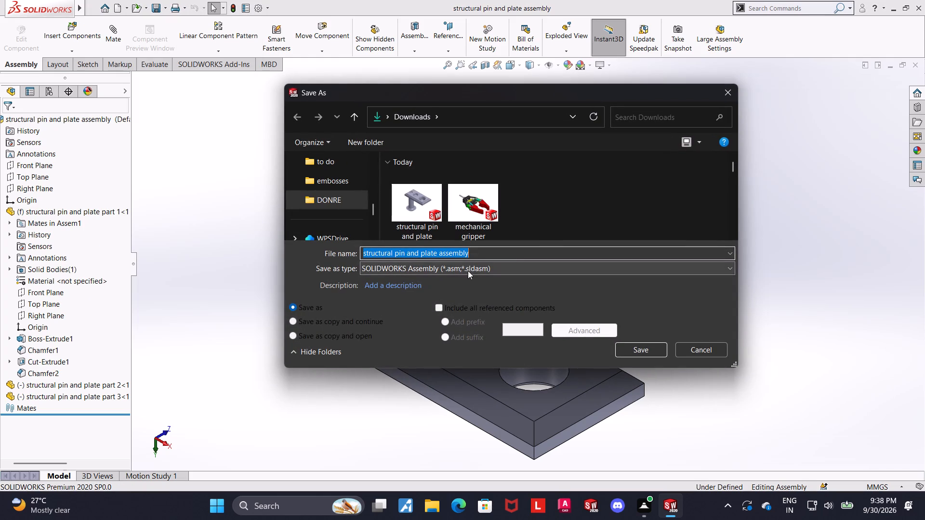
{"action": "left_click", "coordinate": [525, 271]}
{"action": "left_click", "coordinate": [489, 89]}
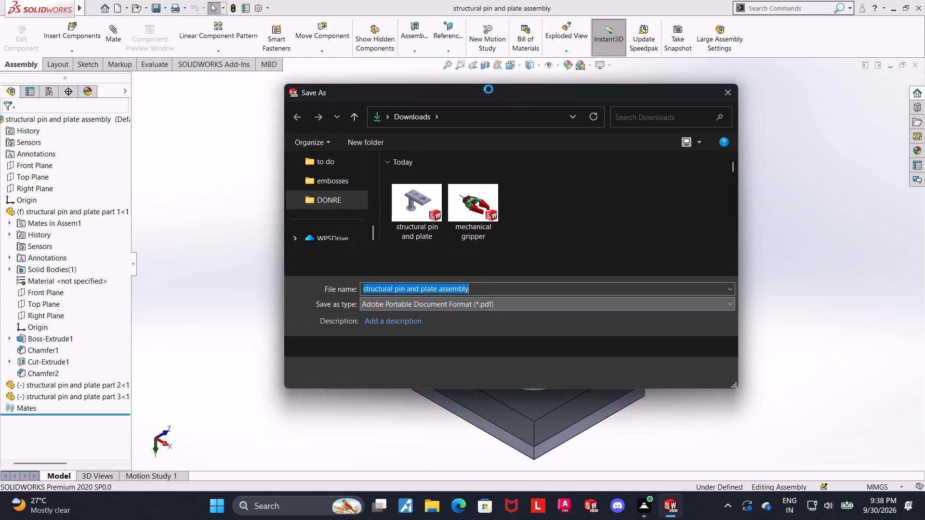
{"action": "left_click", "coordinate": [639, 371]}
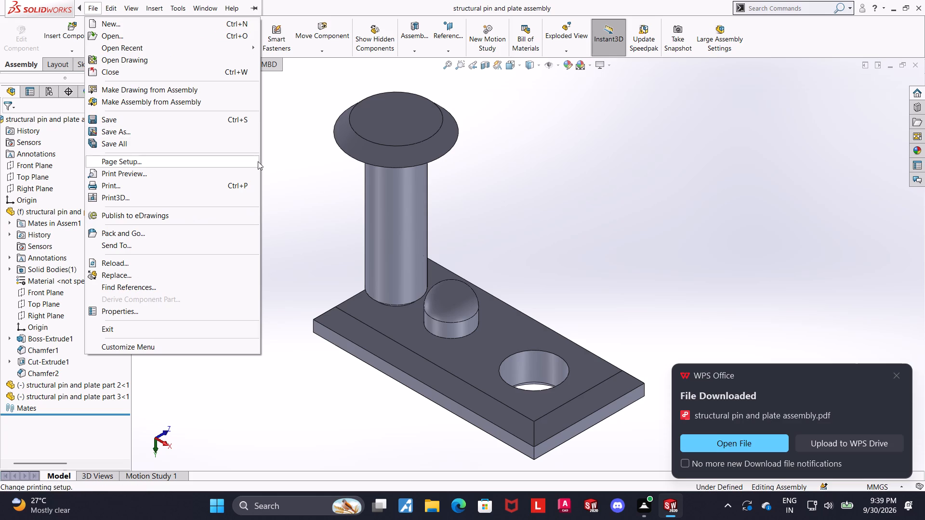
{"action": "left_click", "coordinate": [591, 210]}
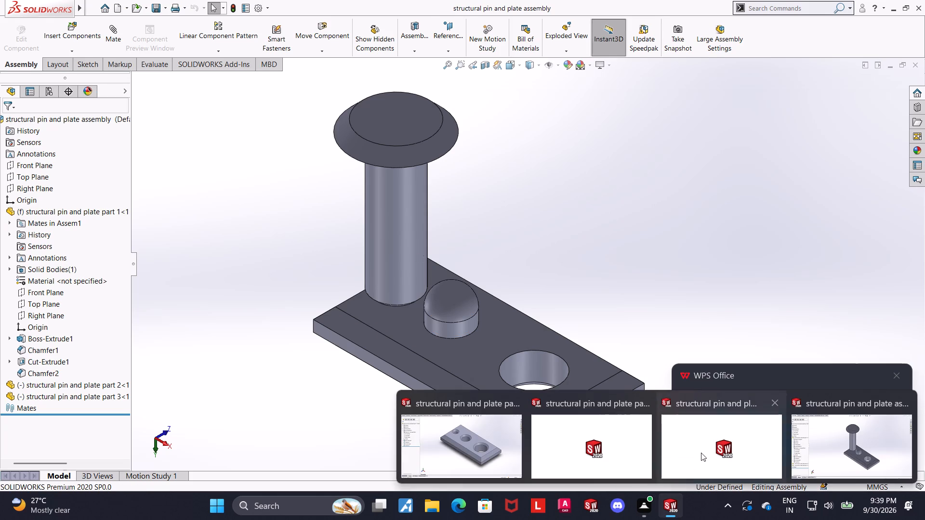
Switch to structural pin and plate part 3 and export it as a PDF to Downloads, using Save as copy and continue.
{"action": "left_click", "coordinate": [703, 451]}
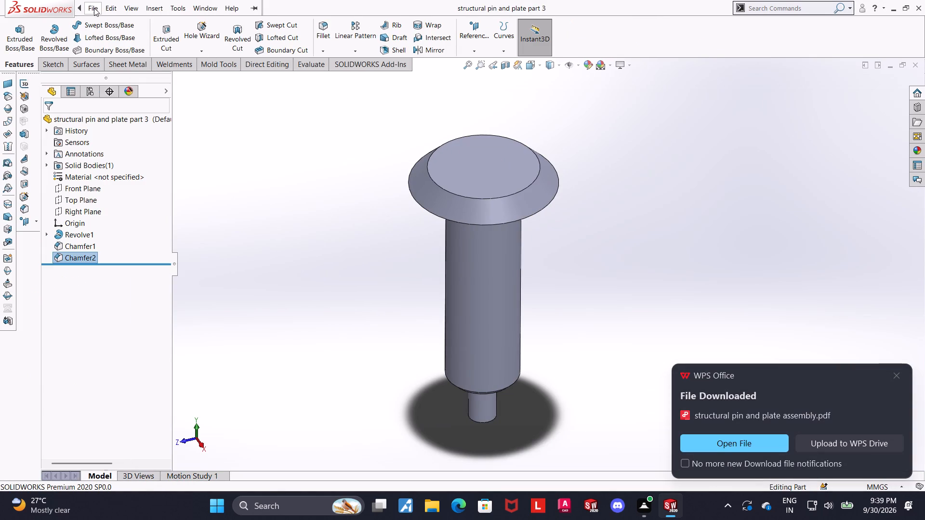
{"action": "left_click", "coordinate": [119, 132]}
{"action": "left_click", "coordinate": [415, 251]}
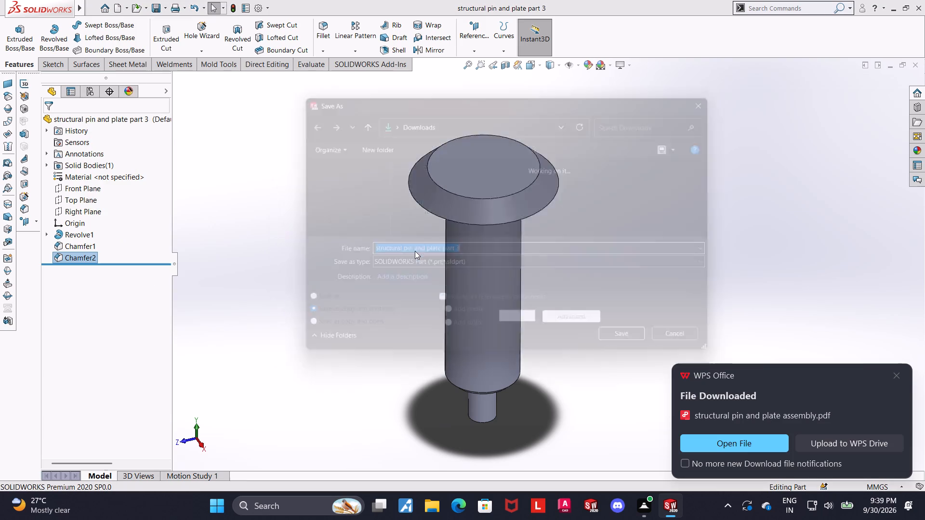
{"action": "left_click", "coordinate": [413, 267]}
{"action": "left_click", "coordinate": [434, 73]}
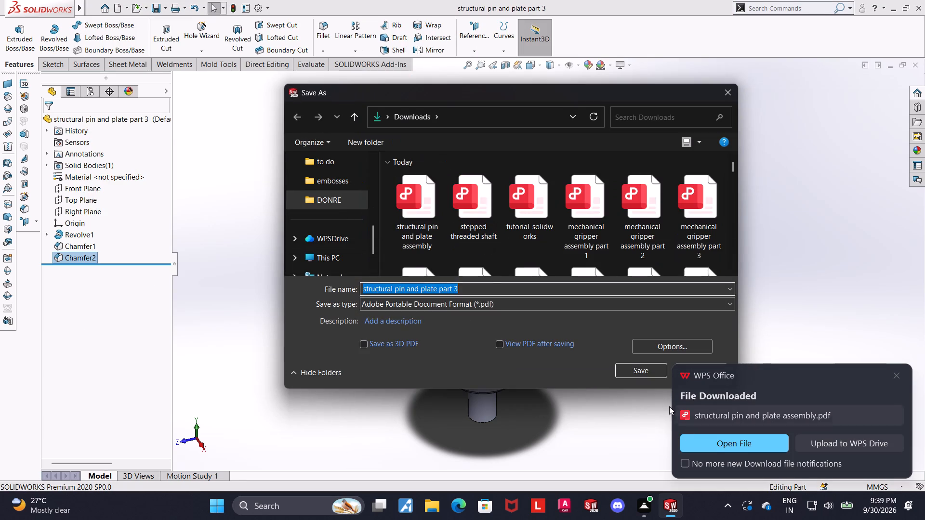
{"action": "left_click", "coordinate": [639, 364]}
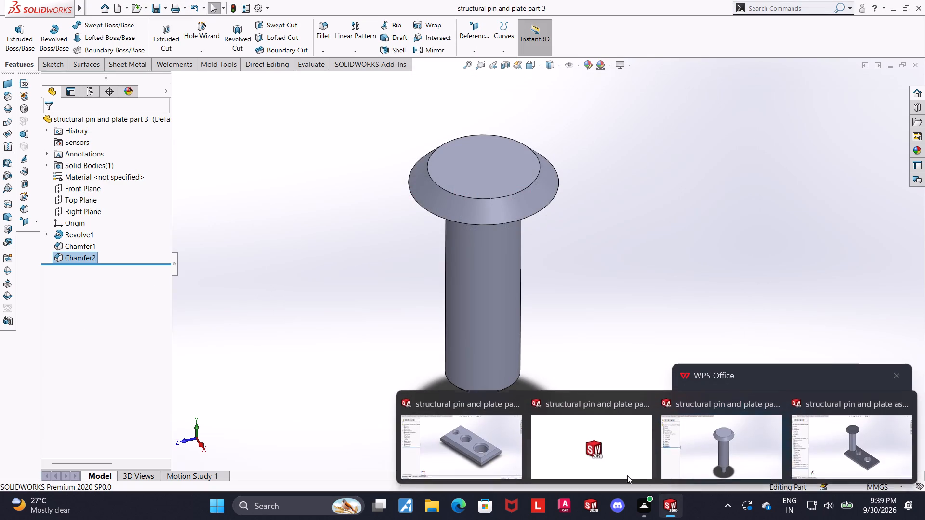
Switch to structural pin and plate part 2, set the isometric view, and export it as a PDF copy to Downloads.
{"action": "left_click", "coordinate": [566, 449]}
{"action": "key", "text": "ctrl+7"}
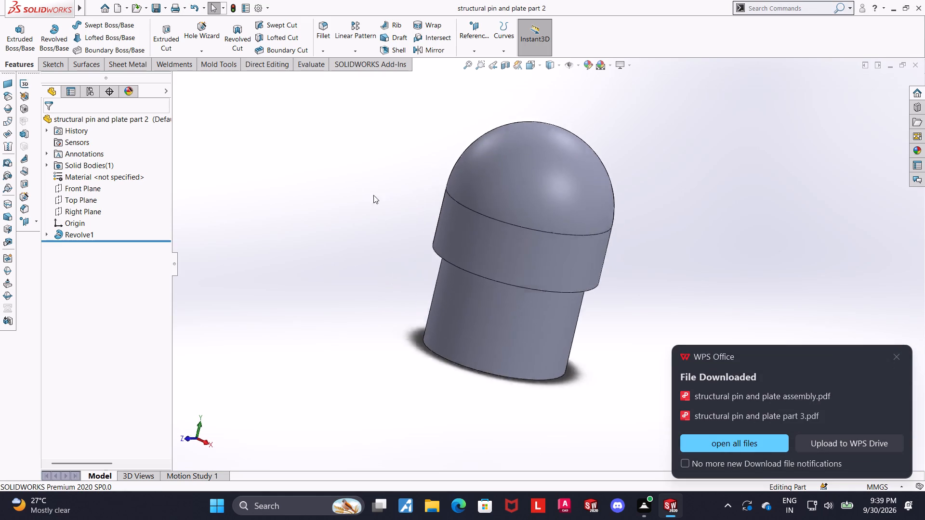
{"action": "left_click", "coordinate": [119, 129]}
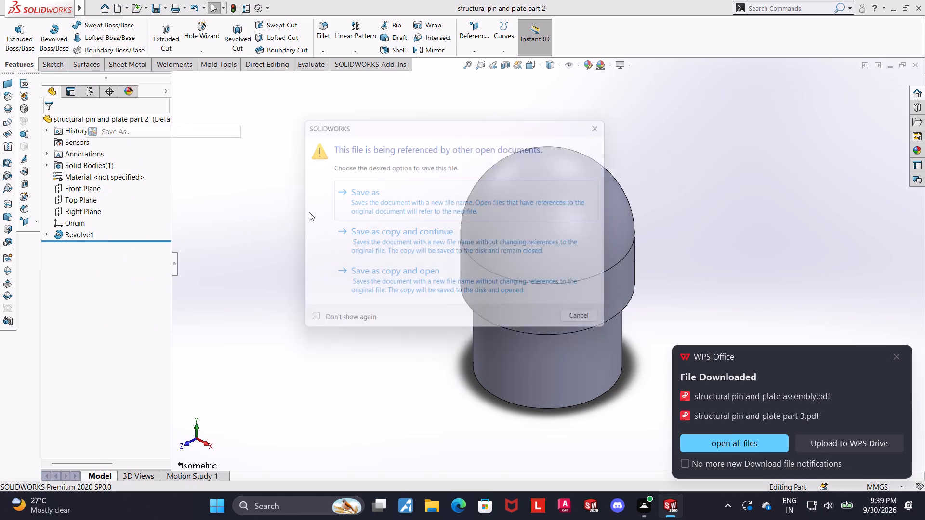
{"action": "left_click", "coordinate": [434, 238]}
{"action": "left_click", "coordinate": [439, 269]}
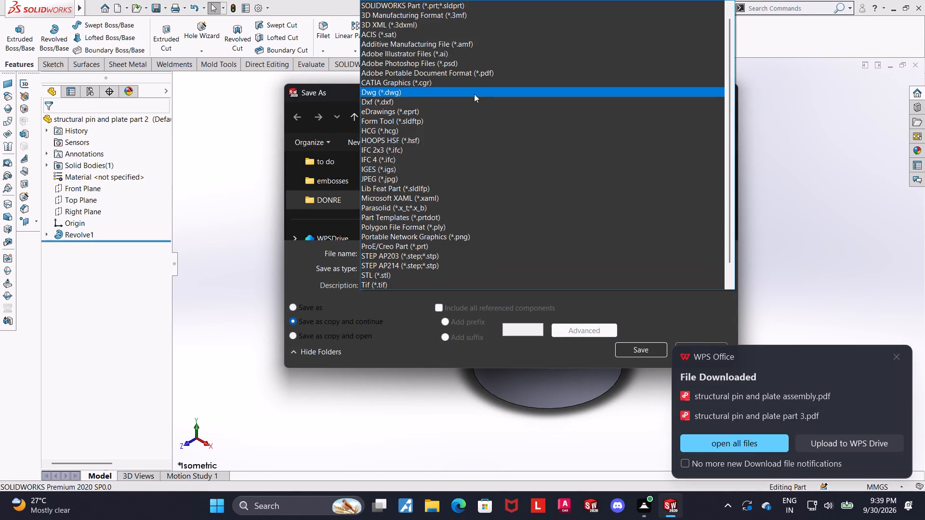
{"action": "left_click", "coordinate": [479, 75]}
{"action": "left_click", "coordinate": [633, 373]}
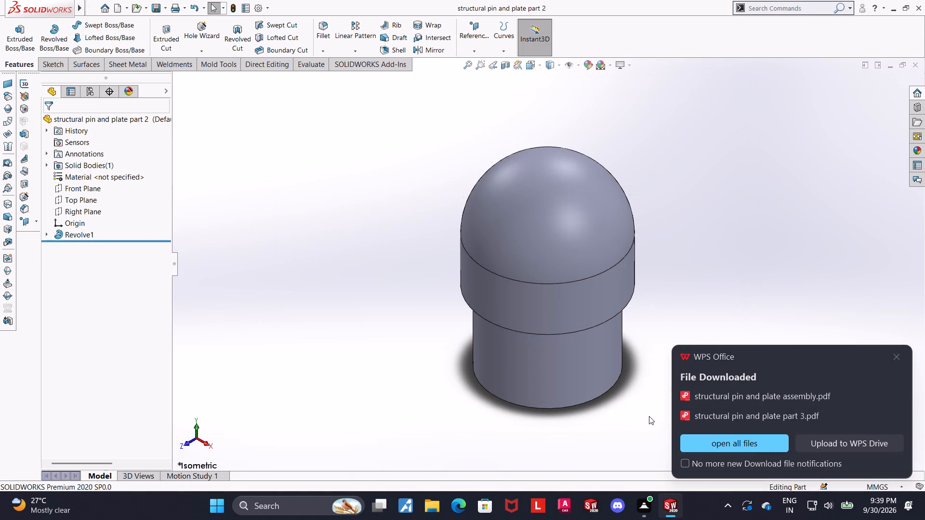
Switch to structural pin and plate part 1, set the isometric view, and export it as a PDF copy to Downloads.
{"action": "left_click", "coordinate": [482, 462]}
{"action": "key", "text": "ctrl+7"}
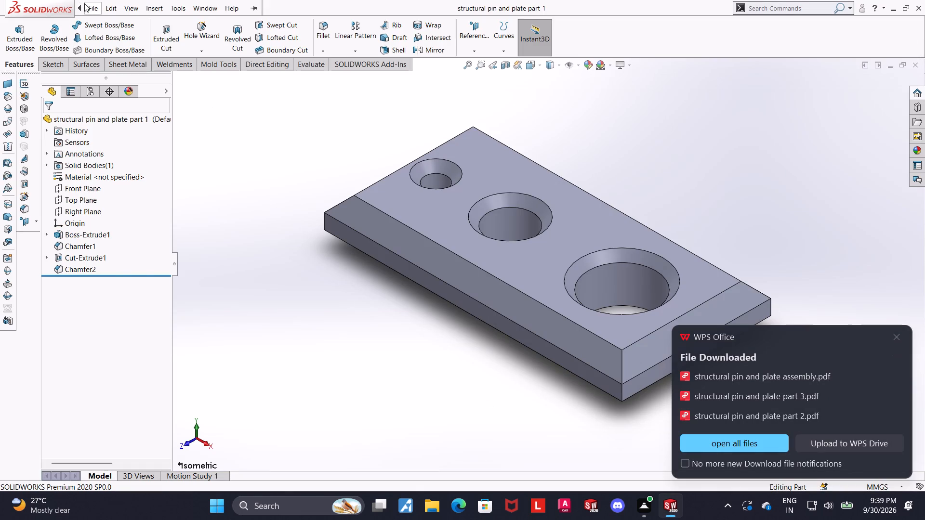
{"action": "left_click", "coordinate": [109, 130]}
{"action": "left_click", "coordinate": [411, 238]}
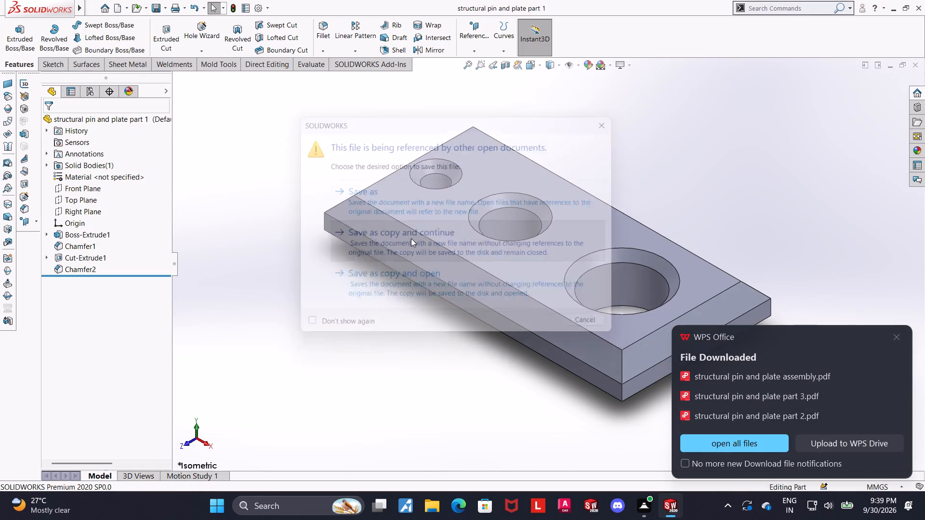
{"action": "left_click", "coordinate": [421, 272]}
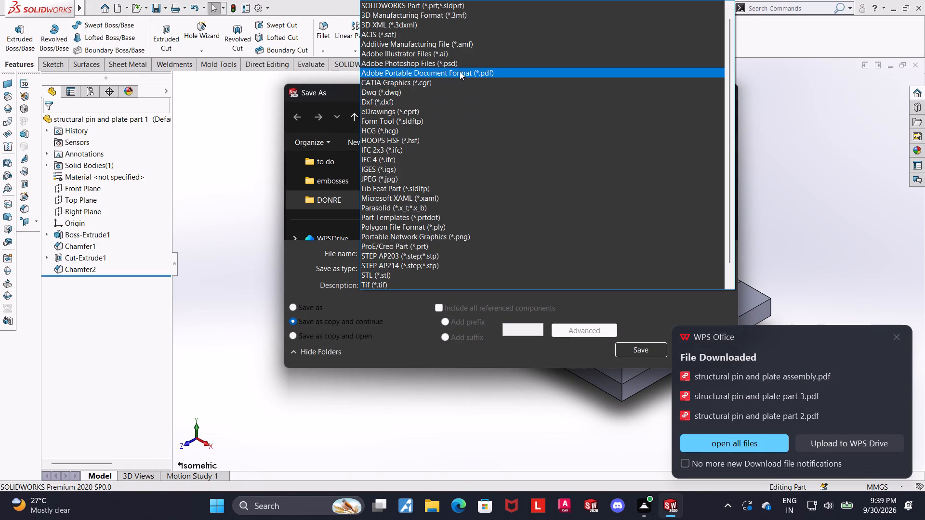
{"action": "left_click", "coordinate": [460, 71]}
{"action": "left_click", "coordinate": [637, 375]}
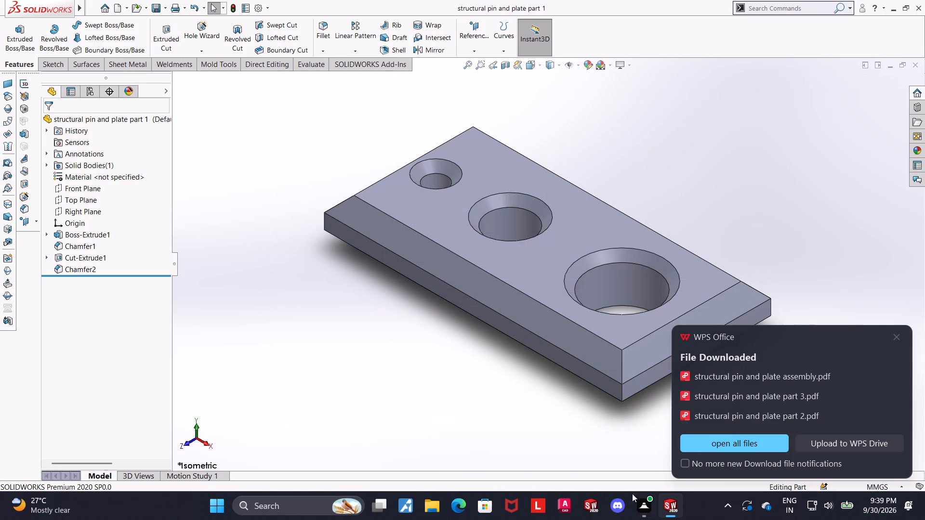